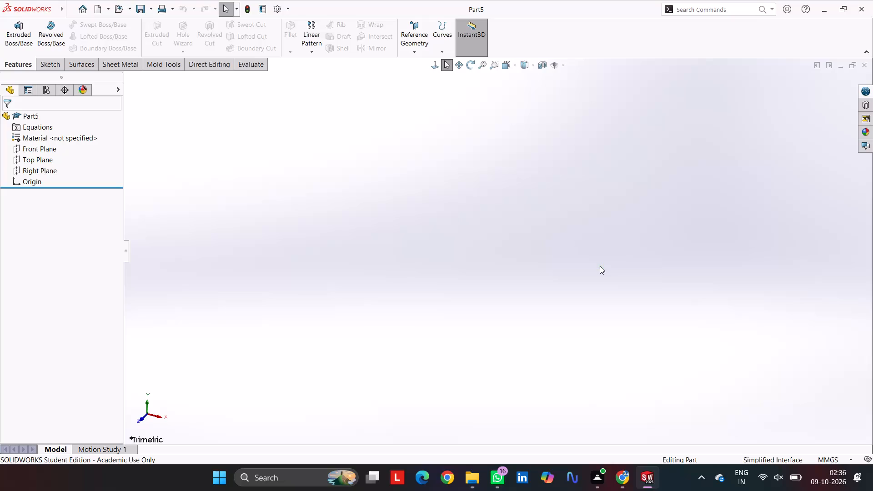
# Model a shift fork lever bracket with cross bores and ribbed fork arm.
# Start a new sketch on the Top Plane.
pyautogui.click(600, 266)
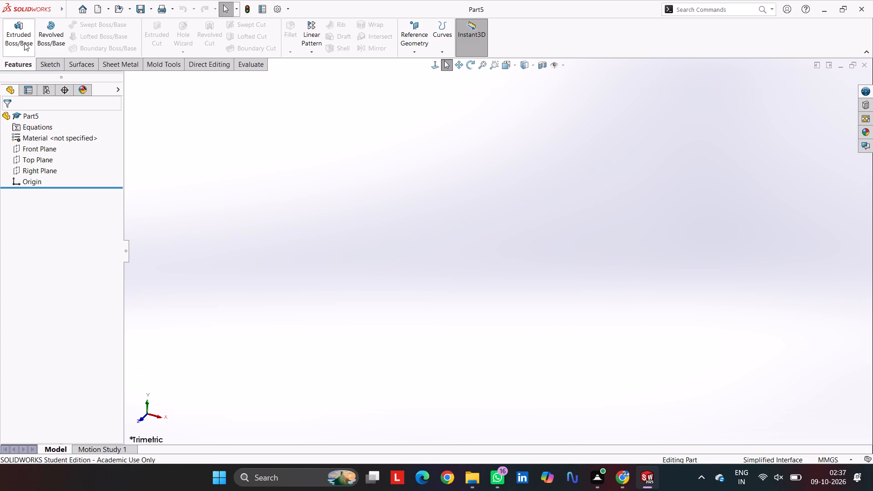
pyautogui.click(46, 64)
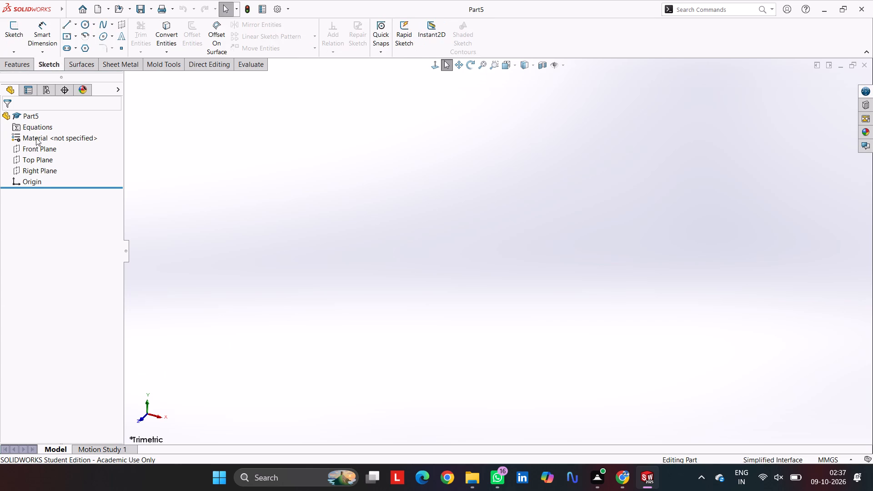
pyautogui.click(36, 158)
pyautogui.click(14, 30)
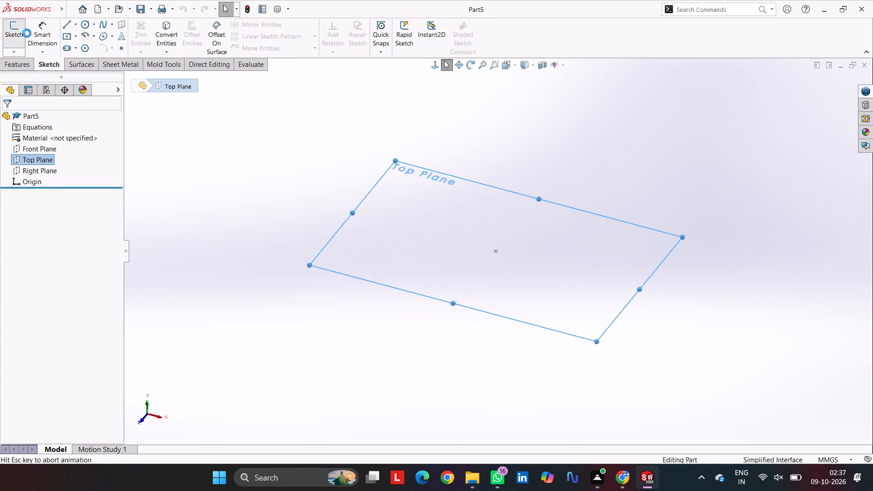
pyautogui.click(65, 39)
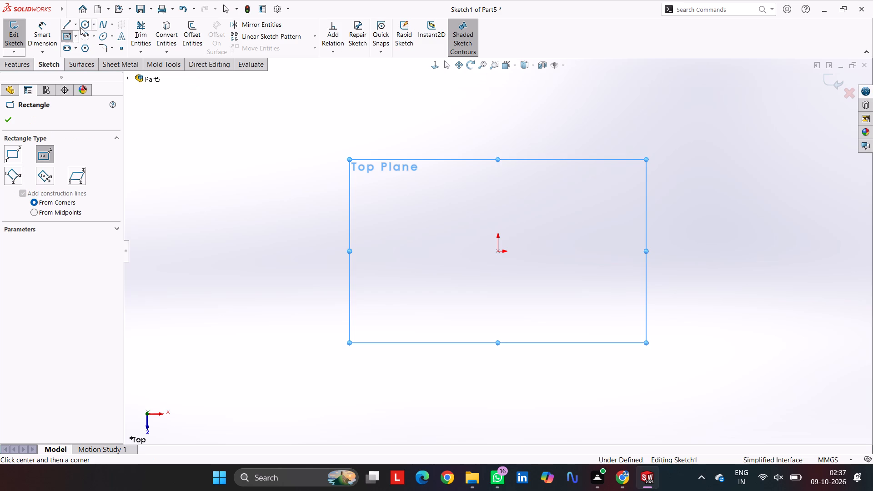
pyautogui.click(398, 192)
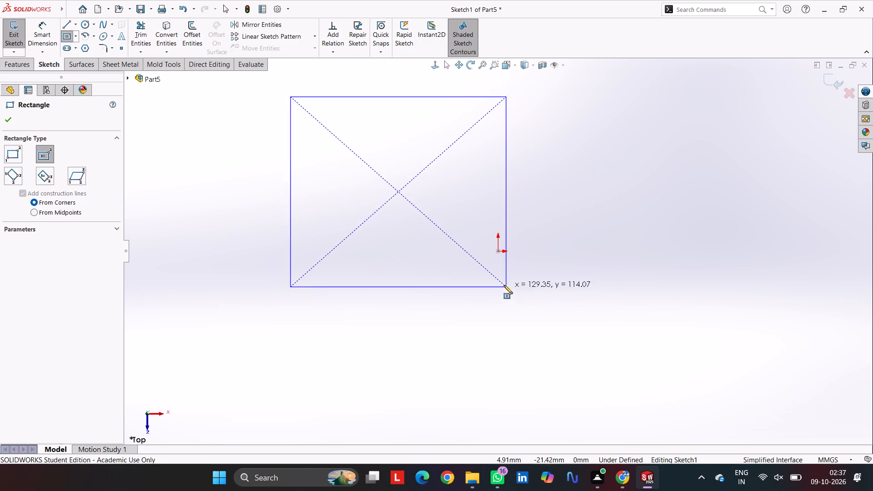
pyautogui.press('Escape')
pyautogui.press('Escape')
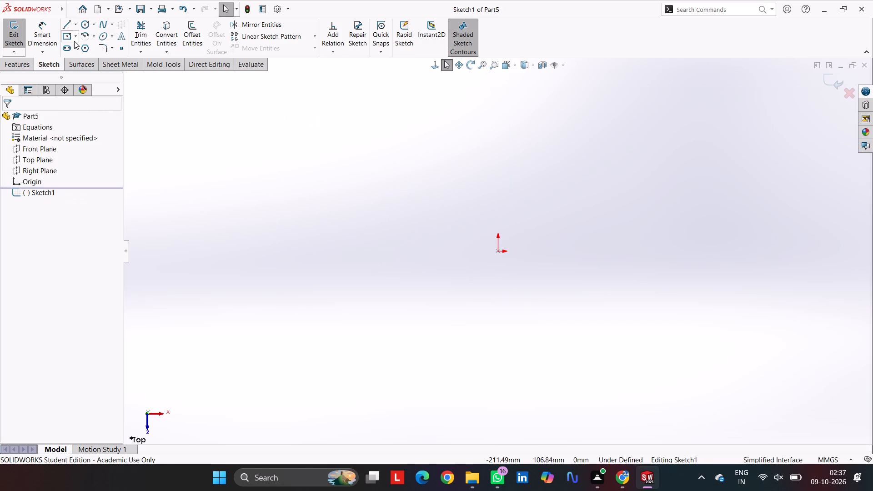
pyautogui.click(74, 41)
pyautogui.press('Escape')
# Sketch a circle centred on the origin and dimension its diameter to 70 mm.
pyautogui.click(82, 23)
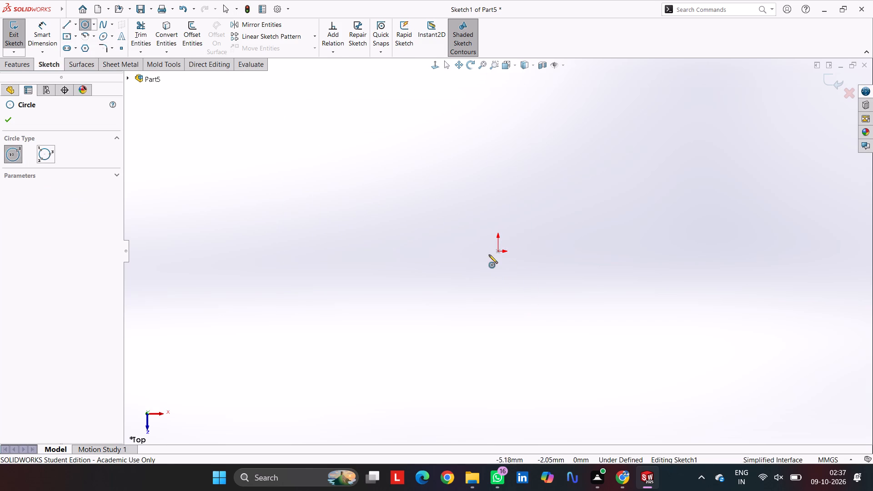
pyautogui.click(497, 251)
pyautogui.click(538, 326)
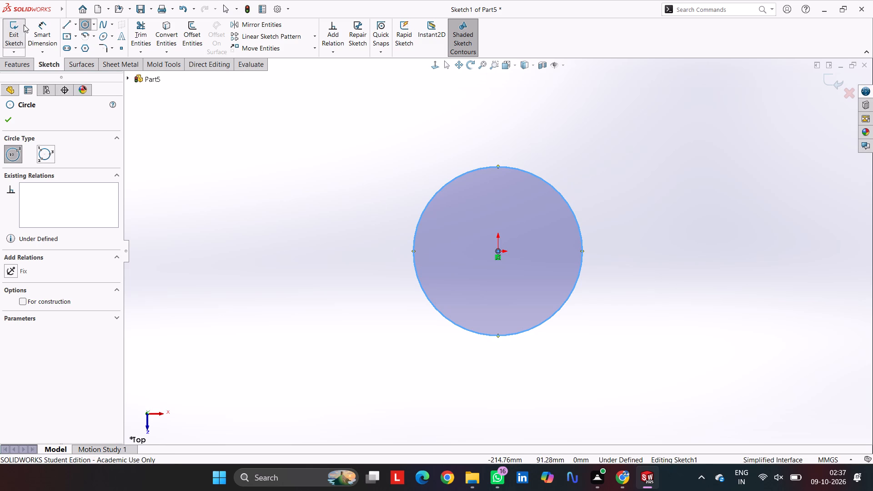
pyautogui.moveTo(40, 27); pyautogui.dragTo(48, 31)
pyautogui.click(539, 176)
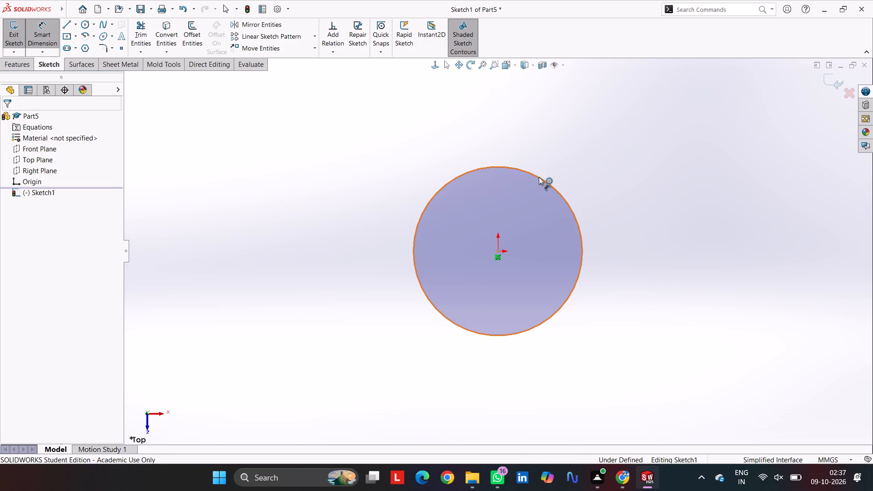
pyautogui.click(600, 139)
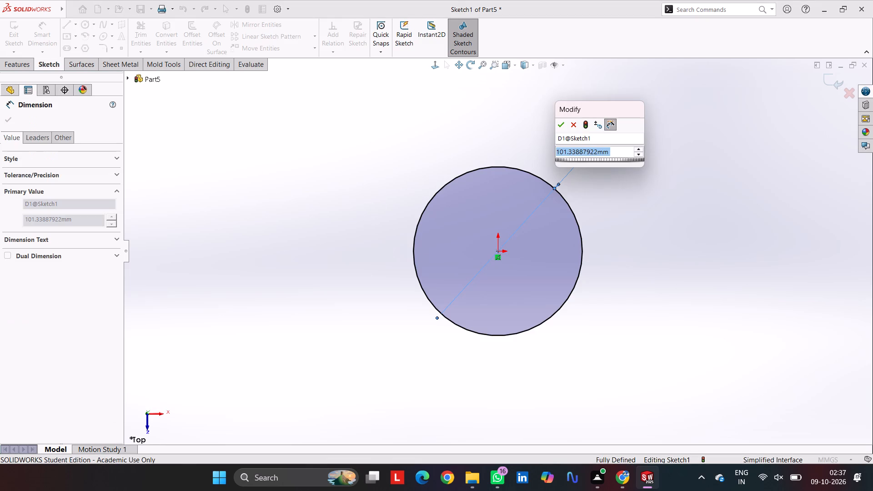
pyautogui.write('70')
pyautogui.press('Return')
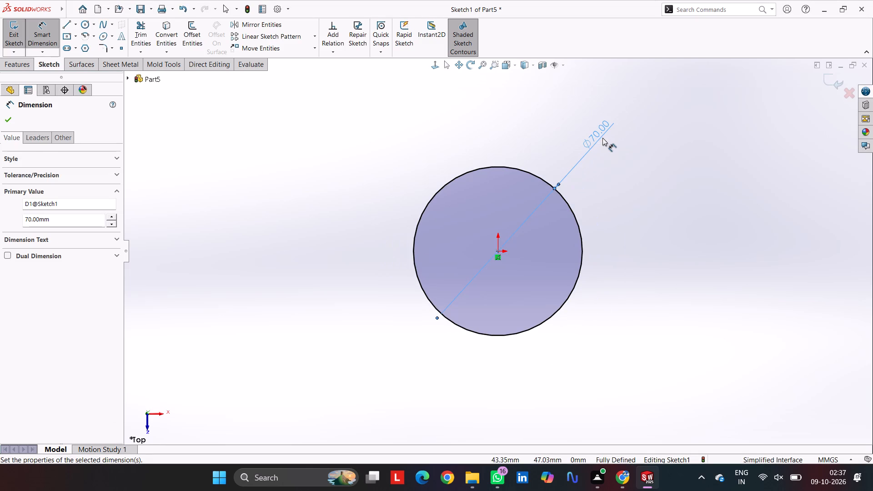
pyautogui.press('Escape')
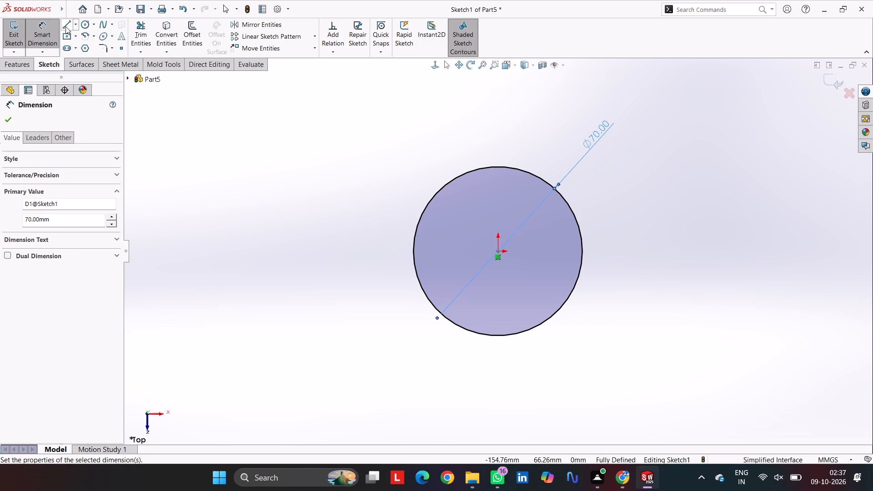
# Draw three connected lines from the circle's top point about 126 mm horizontally in the negative X direction, down 70 mm, and back to its bottom point.
pyautogui.click(70, 23)
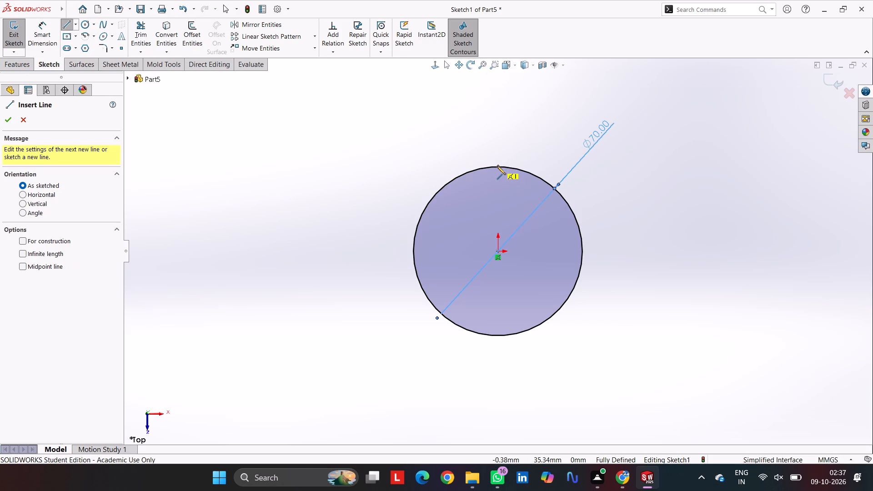
pyautogui.click(497, 168)
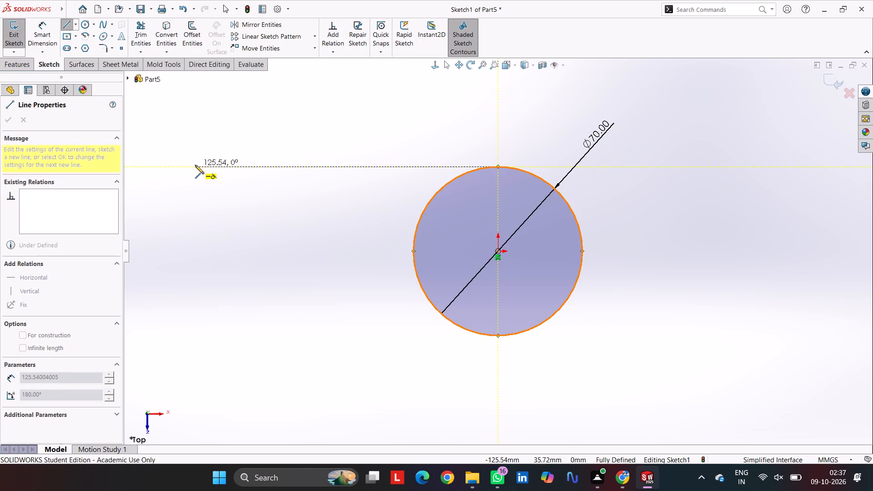
pyautogui.click(194, 168)
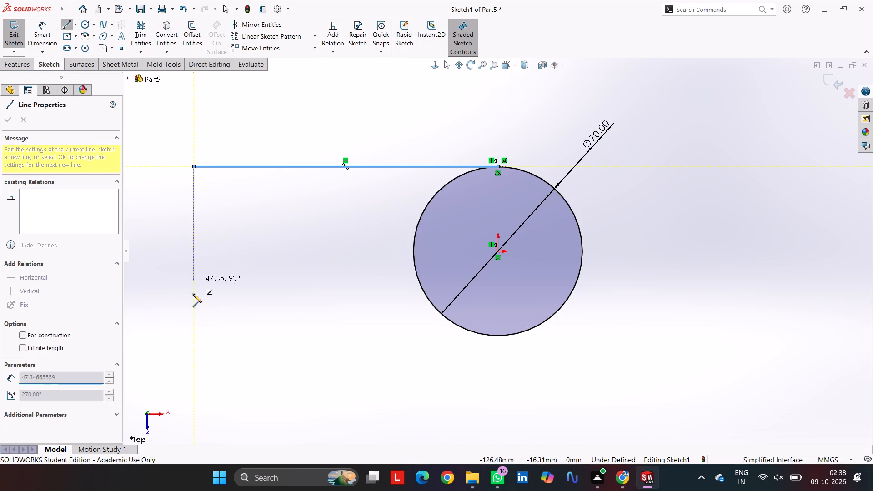
pyautogui.click(195, 334)
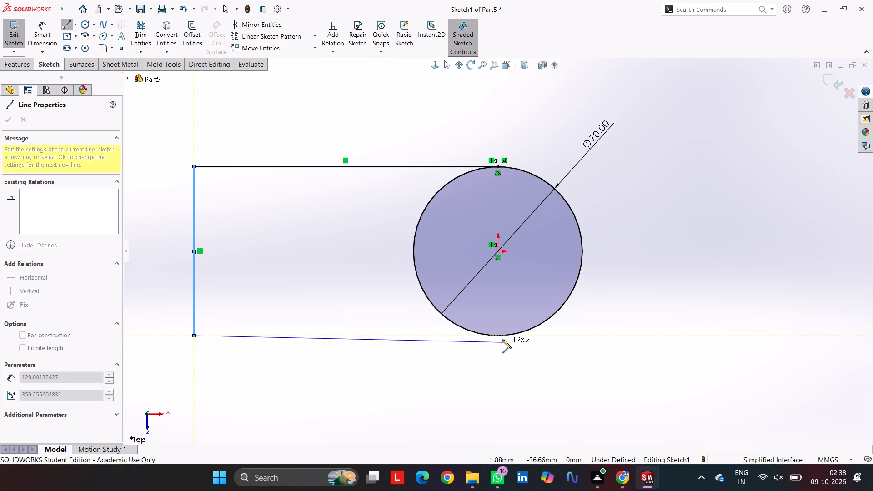
pyautogui.click(496, 336)
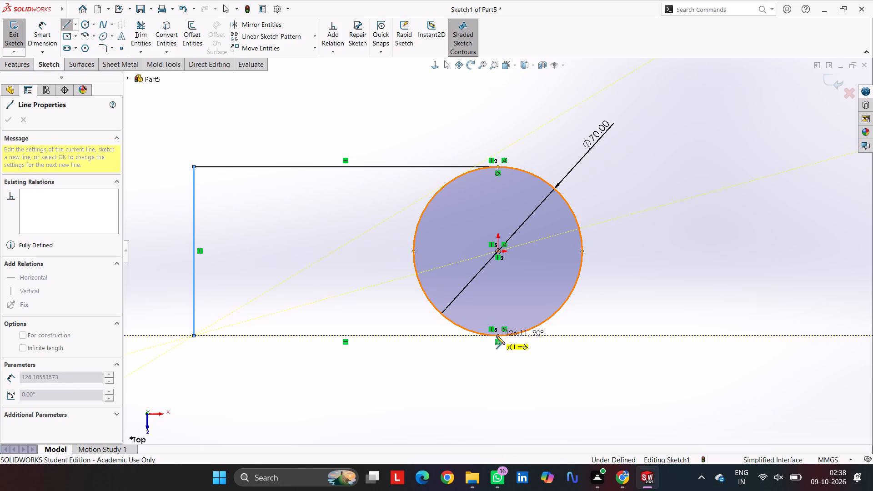
pyautogui.press('Escape')
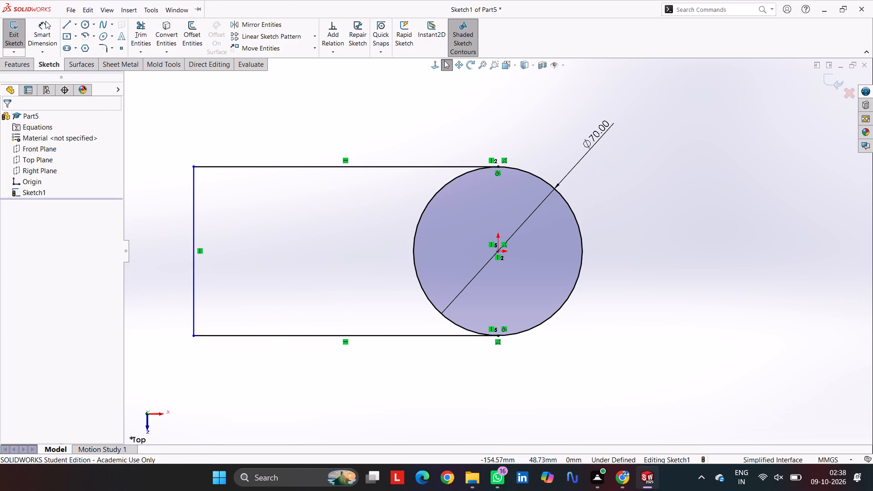
pyautogui.press('Escape')
# Trim away the half of the circle inside the three lines, leaving a U-shaped outline with one rounded end.
pyautogui.click(136, 24)
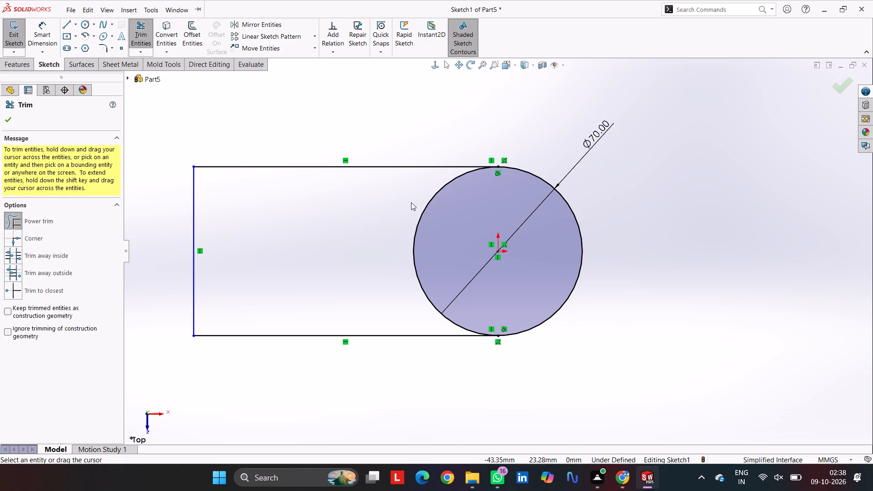
pyautogui.moveTo(467, 231); pyautogui.dragTo(357, 221)
pyautogui.press('Escape')
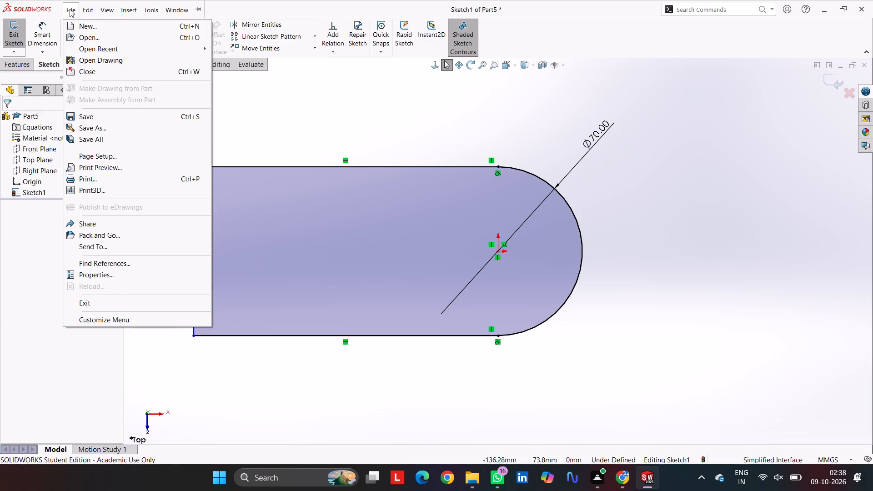
pyautogui.press('Escape')
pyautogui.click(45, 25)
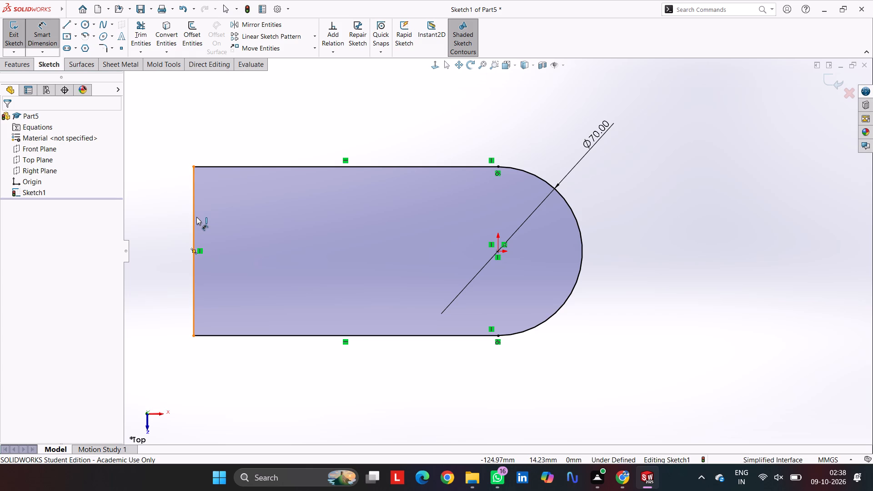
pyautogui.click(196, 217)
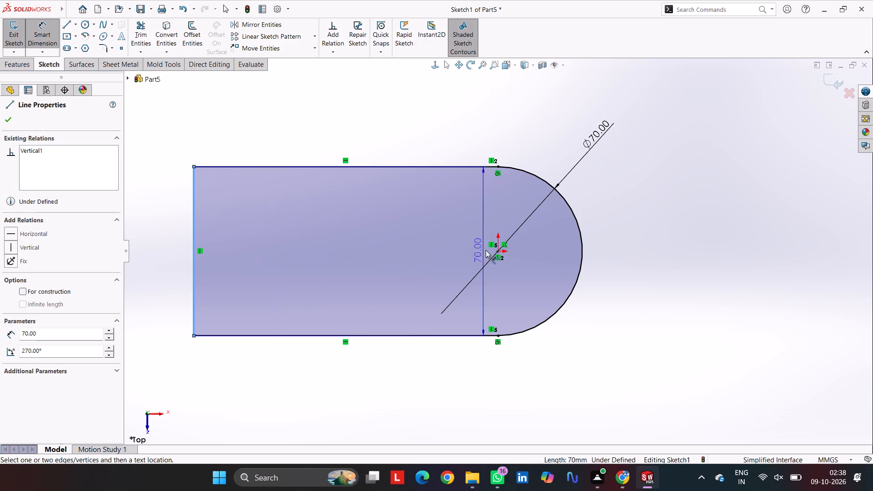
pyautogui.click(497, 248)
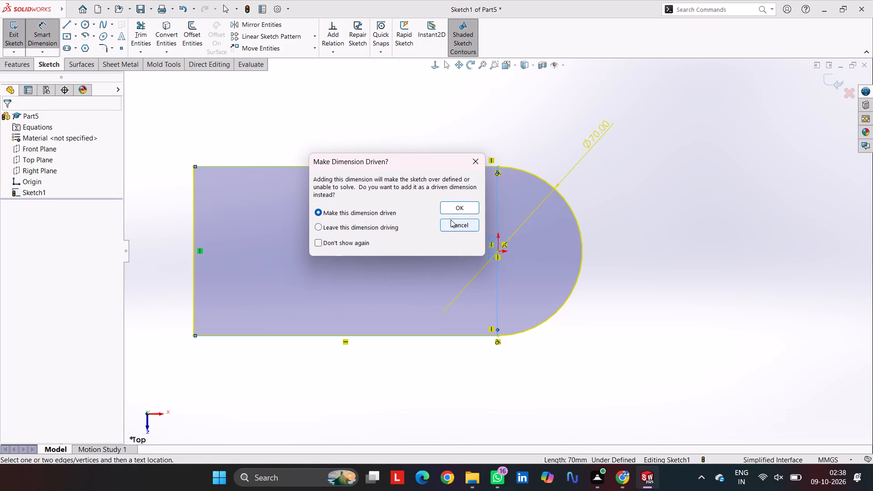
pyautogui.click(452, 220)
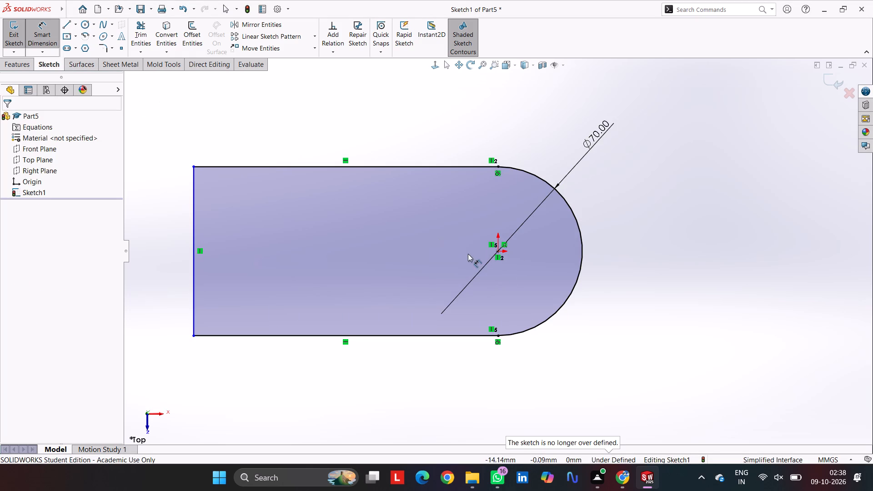
# Dimension the distance from the arc's centre to the straight vertical end line as 90 mm.
pyautogui.click(499, 253)
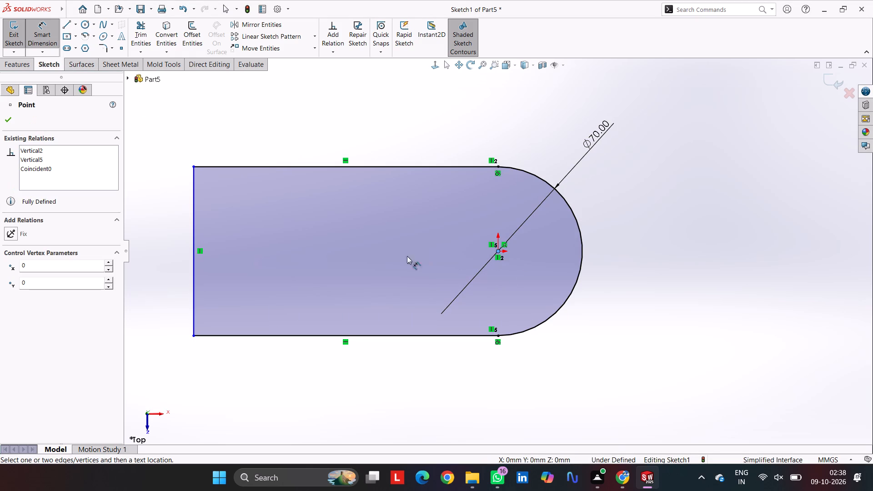
pyautogui.click(192, 204)
pyautogui.click(280, 126)
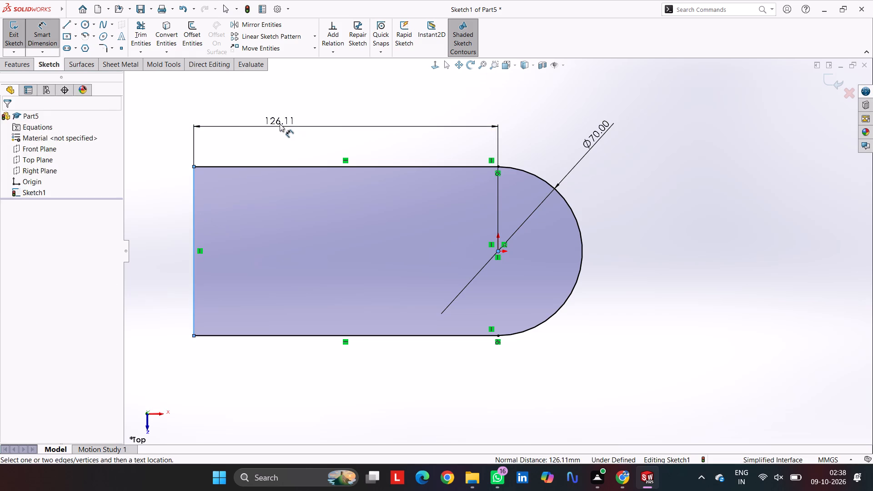
pyautogui.press('9')
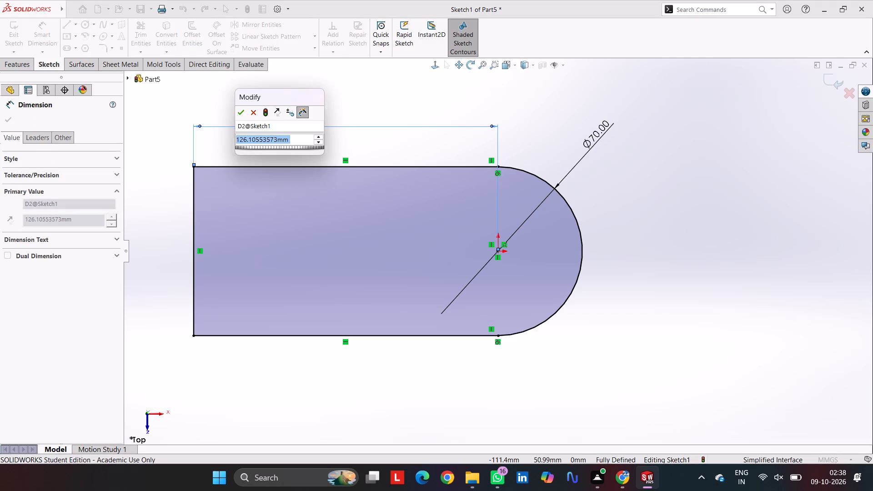
pyautogui.press('0')
pyautogui.press('Return')
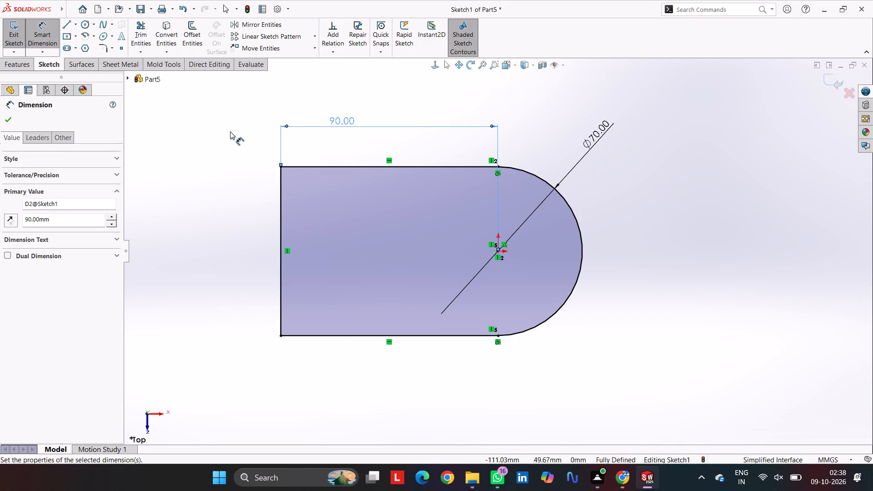
pyautogui.press('Escape')
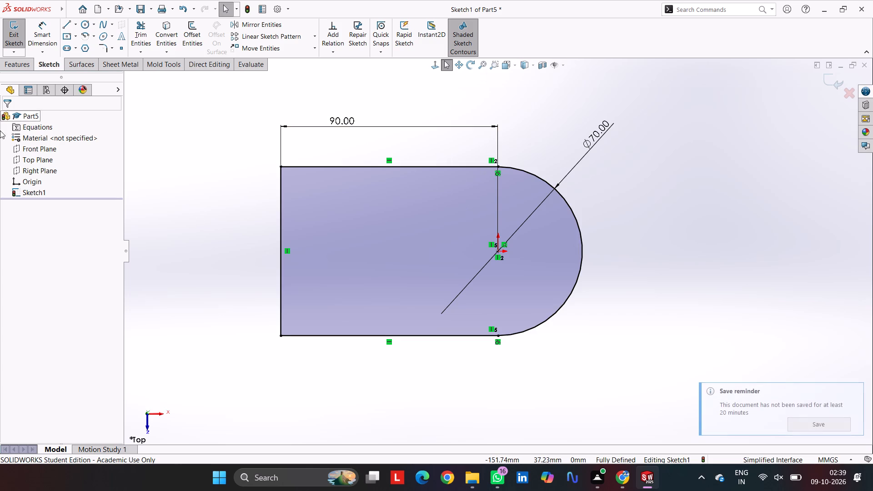
# Extrude the closed profile as a blind boss to a depth of 60 mm.
pyautogui.click(14, 66)
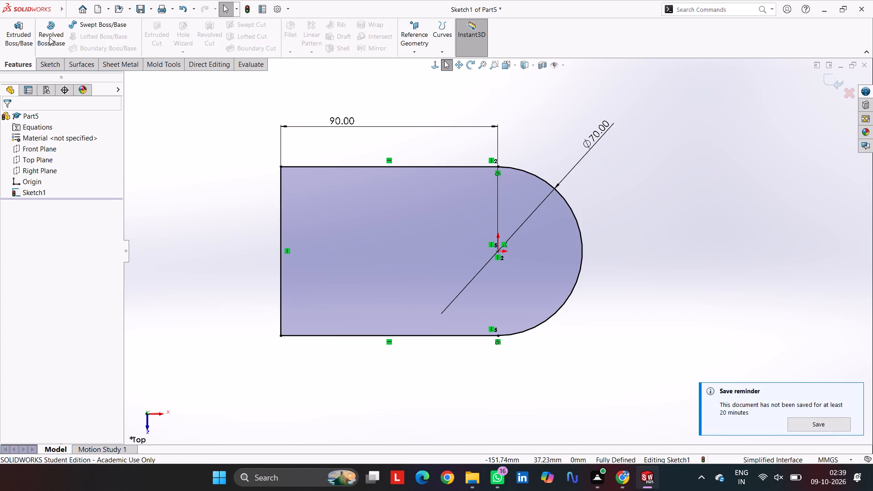
pyautogui.click(55, 69)
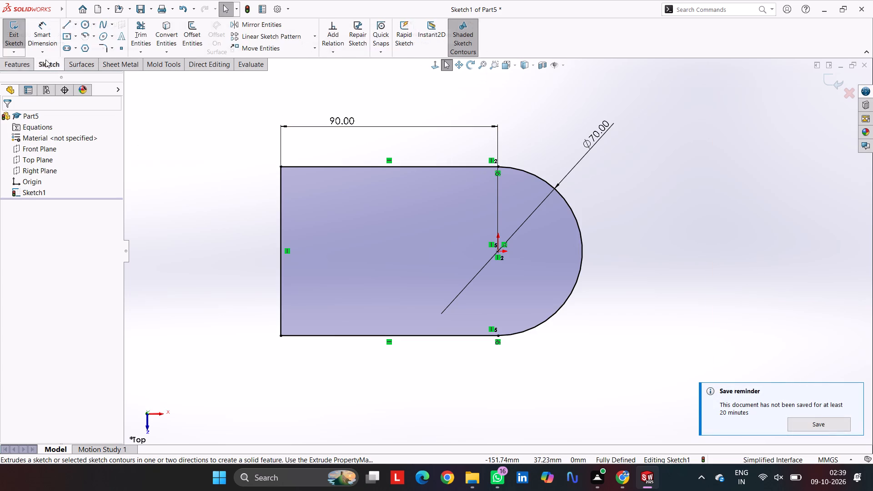
pyautogui.click(15, 66)
pyautogui.click(14, 29)
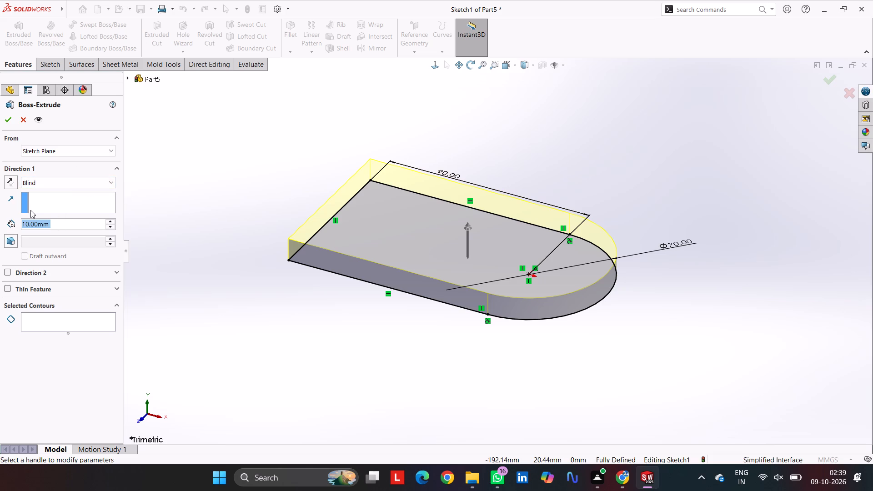
pyautogui.write('60')
pyautogui.press('Return')
pyautogui.press('Return')
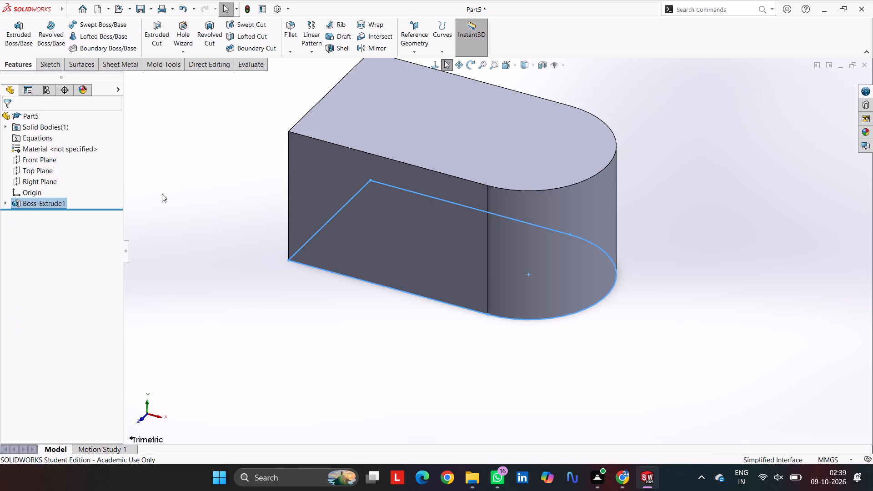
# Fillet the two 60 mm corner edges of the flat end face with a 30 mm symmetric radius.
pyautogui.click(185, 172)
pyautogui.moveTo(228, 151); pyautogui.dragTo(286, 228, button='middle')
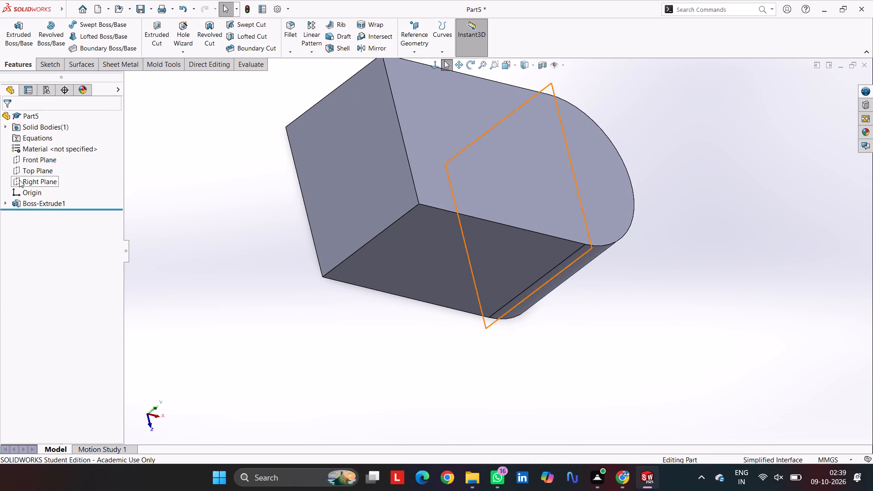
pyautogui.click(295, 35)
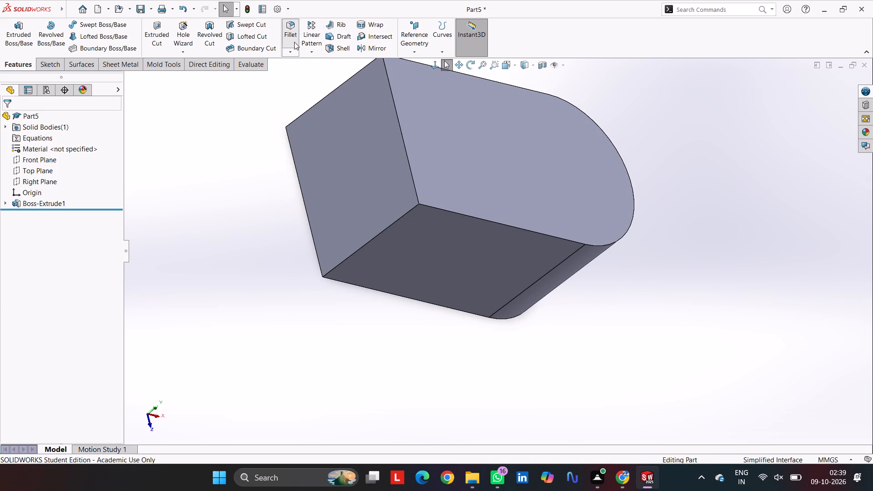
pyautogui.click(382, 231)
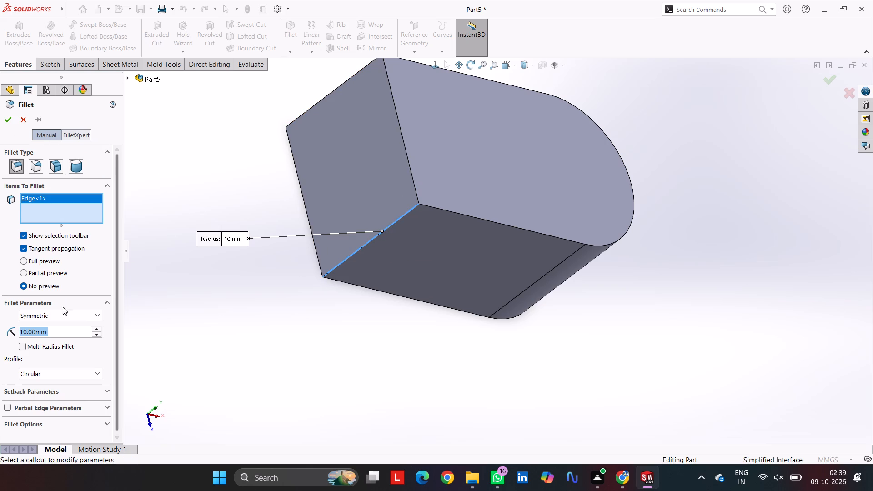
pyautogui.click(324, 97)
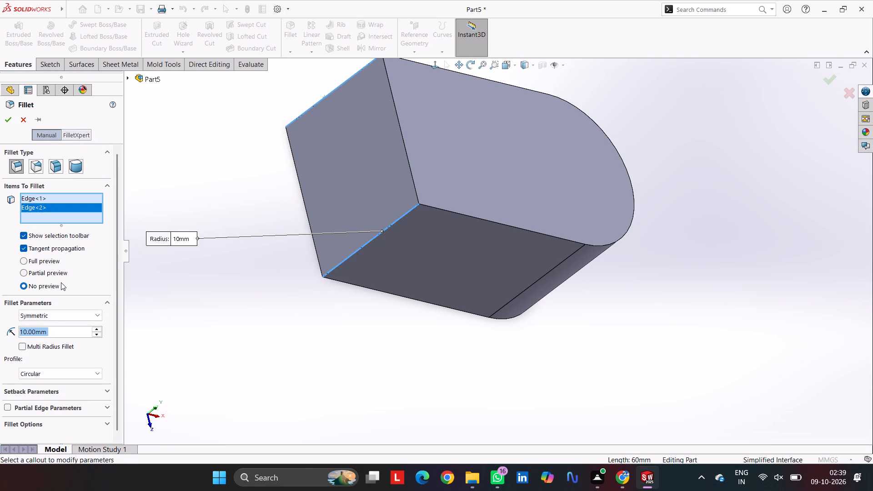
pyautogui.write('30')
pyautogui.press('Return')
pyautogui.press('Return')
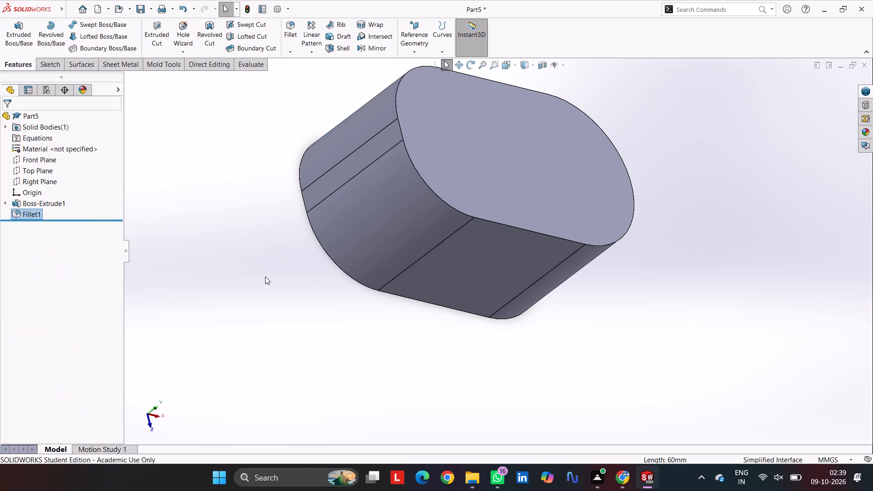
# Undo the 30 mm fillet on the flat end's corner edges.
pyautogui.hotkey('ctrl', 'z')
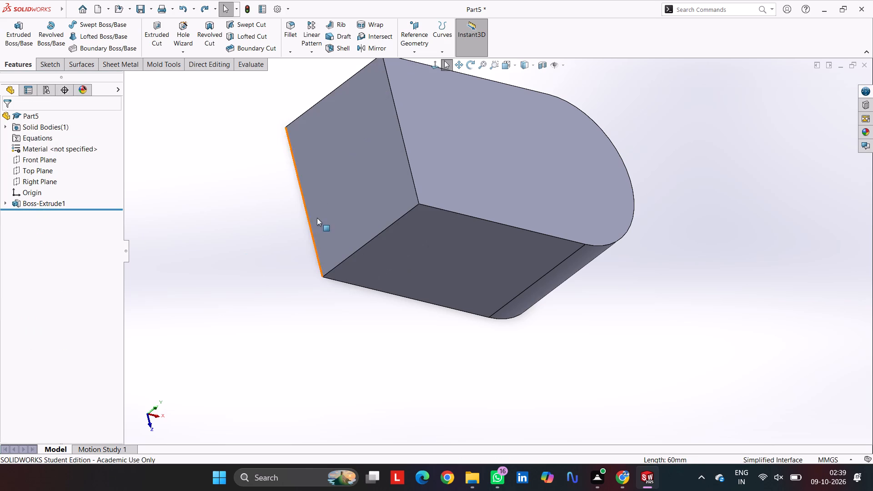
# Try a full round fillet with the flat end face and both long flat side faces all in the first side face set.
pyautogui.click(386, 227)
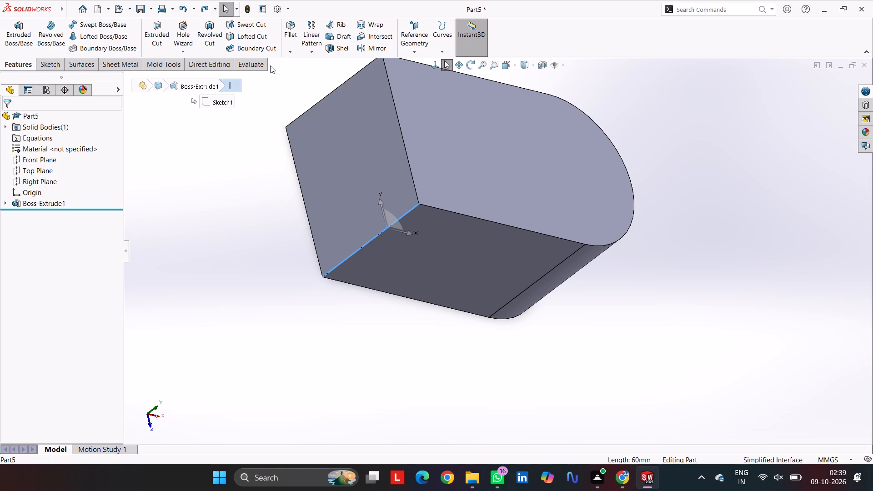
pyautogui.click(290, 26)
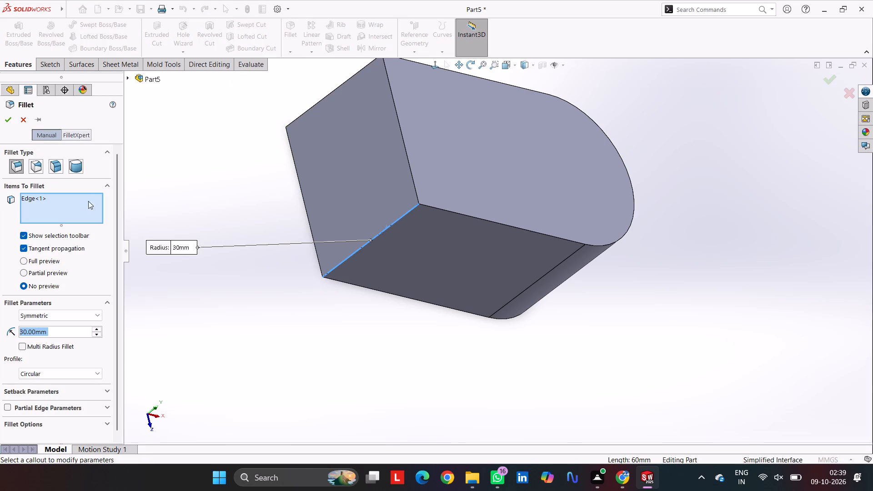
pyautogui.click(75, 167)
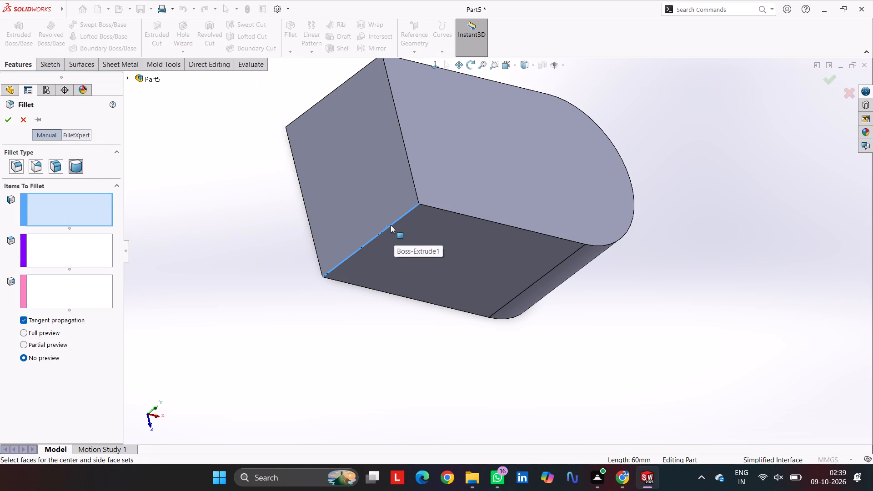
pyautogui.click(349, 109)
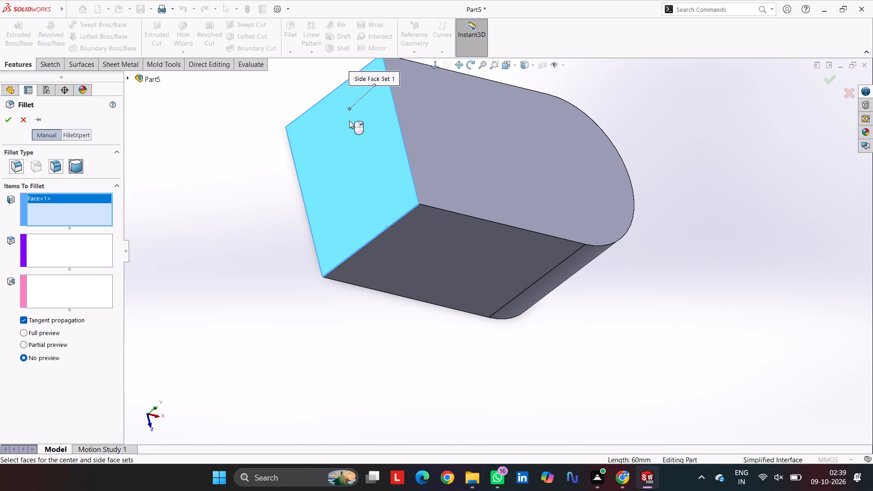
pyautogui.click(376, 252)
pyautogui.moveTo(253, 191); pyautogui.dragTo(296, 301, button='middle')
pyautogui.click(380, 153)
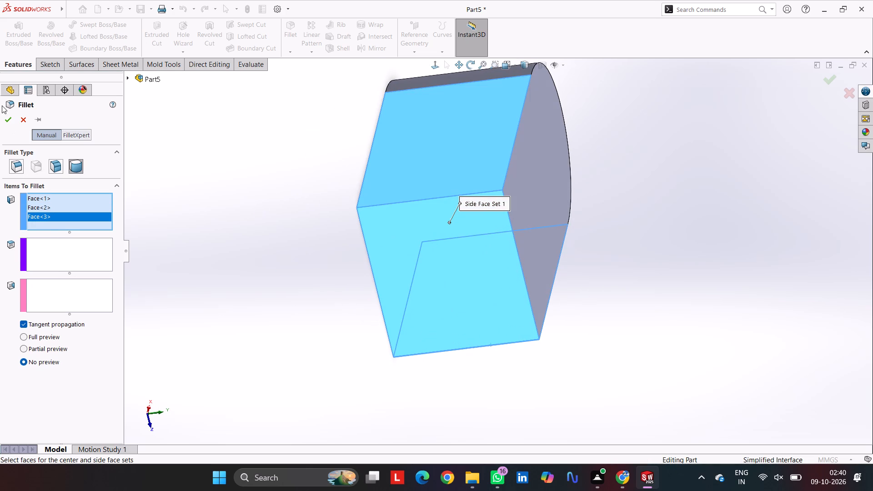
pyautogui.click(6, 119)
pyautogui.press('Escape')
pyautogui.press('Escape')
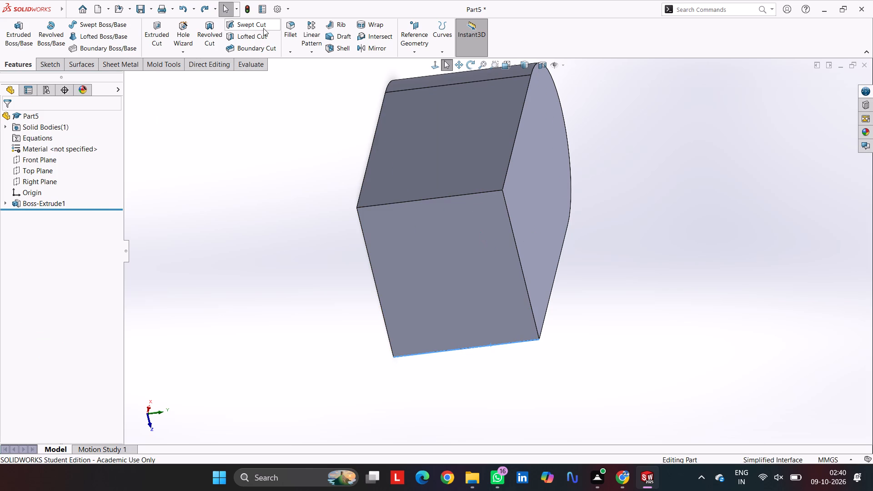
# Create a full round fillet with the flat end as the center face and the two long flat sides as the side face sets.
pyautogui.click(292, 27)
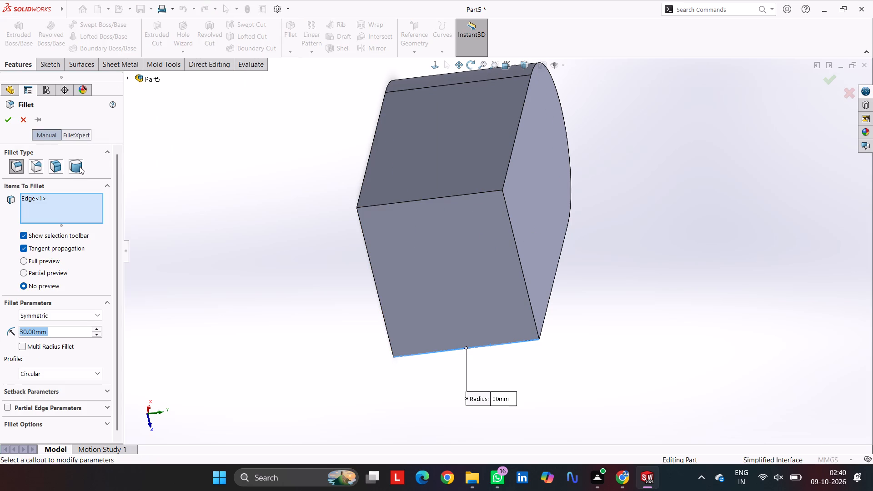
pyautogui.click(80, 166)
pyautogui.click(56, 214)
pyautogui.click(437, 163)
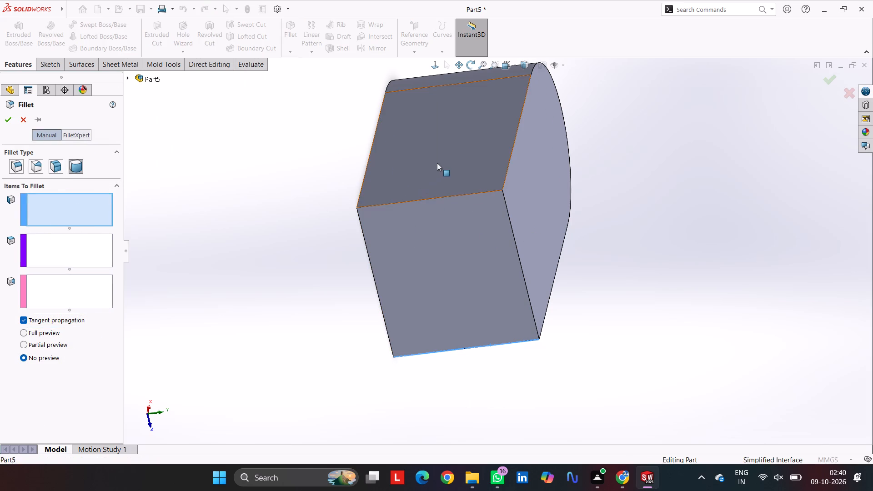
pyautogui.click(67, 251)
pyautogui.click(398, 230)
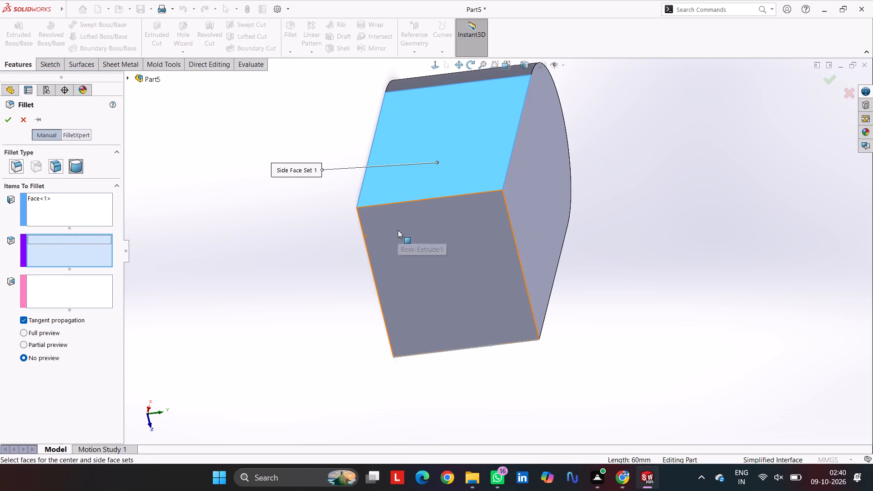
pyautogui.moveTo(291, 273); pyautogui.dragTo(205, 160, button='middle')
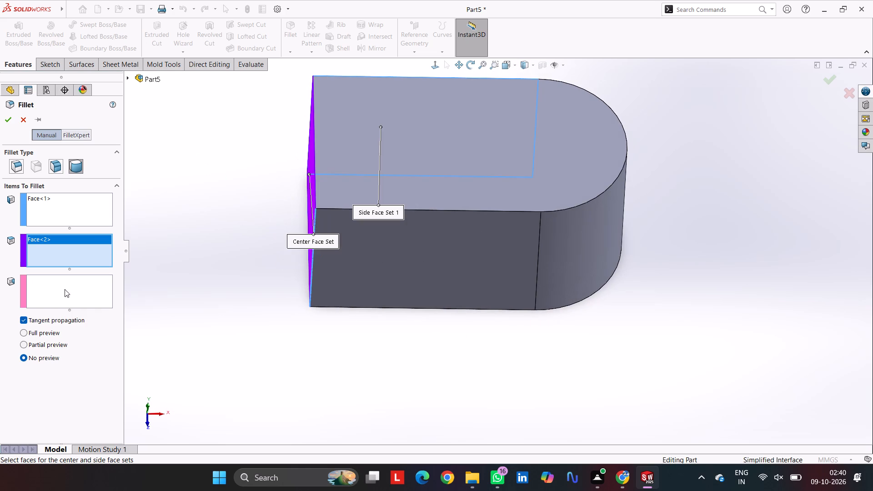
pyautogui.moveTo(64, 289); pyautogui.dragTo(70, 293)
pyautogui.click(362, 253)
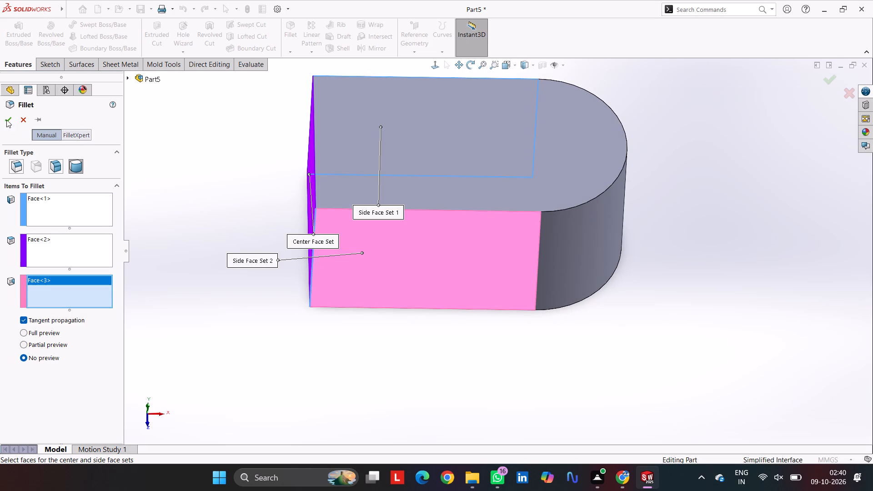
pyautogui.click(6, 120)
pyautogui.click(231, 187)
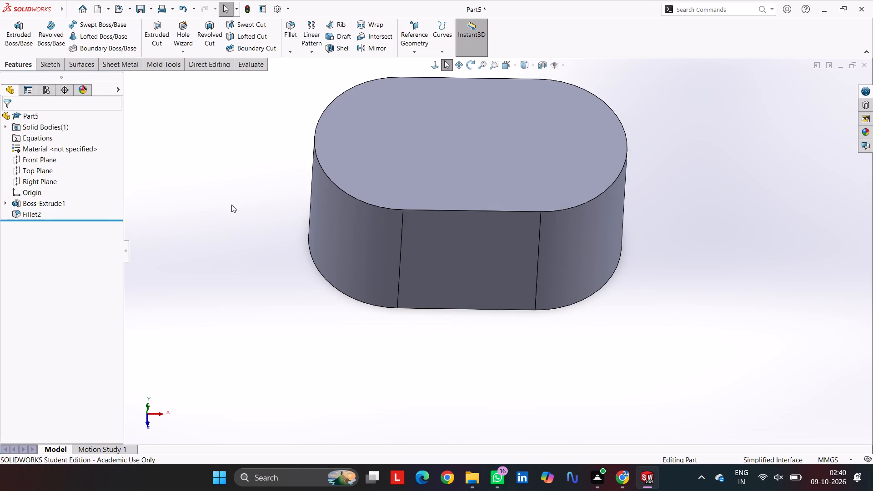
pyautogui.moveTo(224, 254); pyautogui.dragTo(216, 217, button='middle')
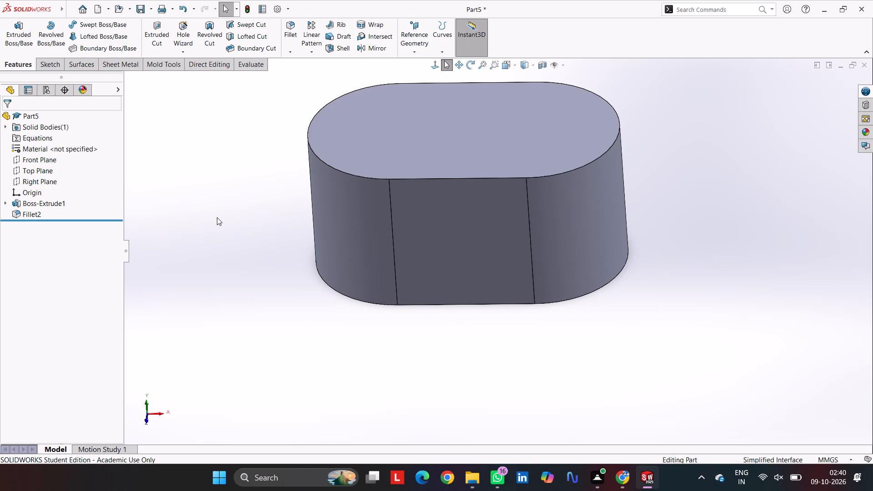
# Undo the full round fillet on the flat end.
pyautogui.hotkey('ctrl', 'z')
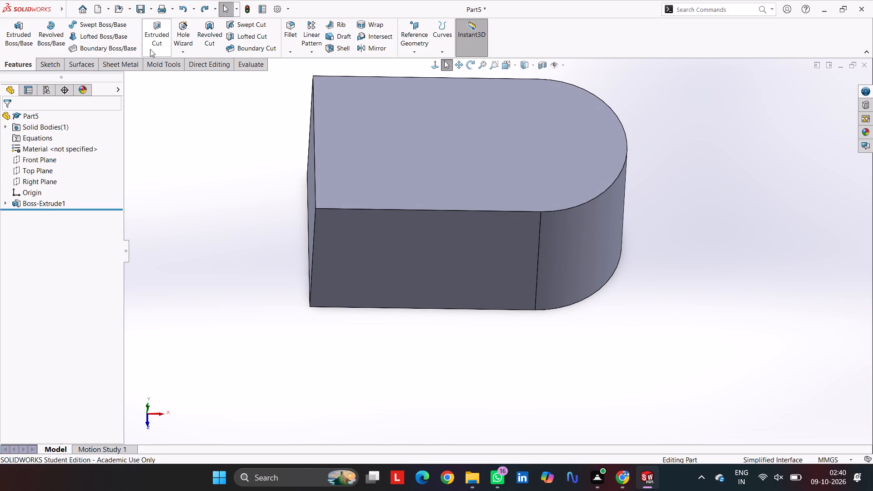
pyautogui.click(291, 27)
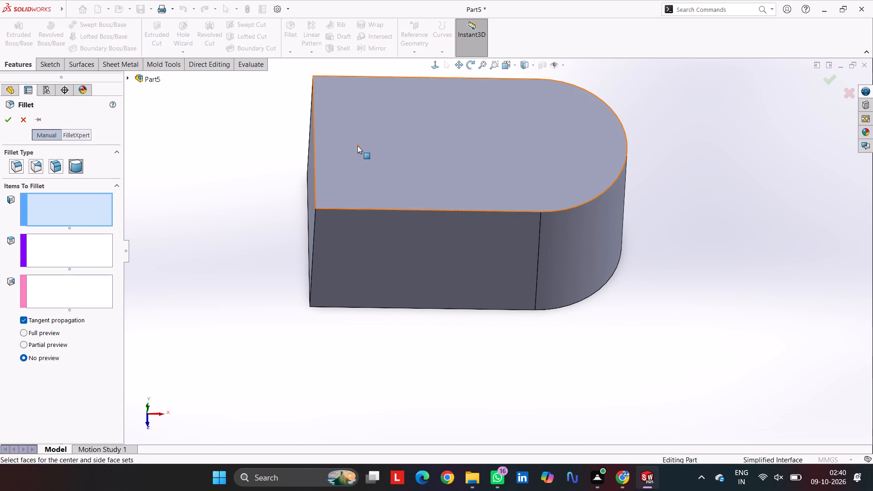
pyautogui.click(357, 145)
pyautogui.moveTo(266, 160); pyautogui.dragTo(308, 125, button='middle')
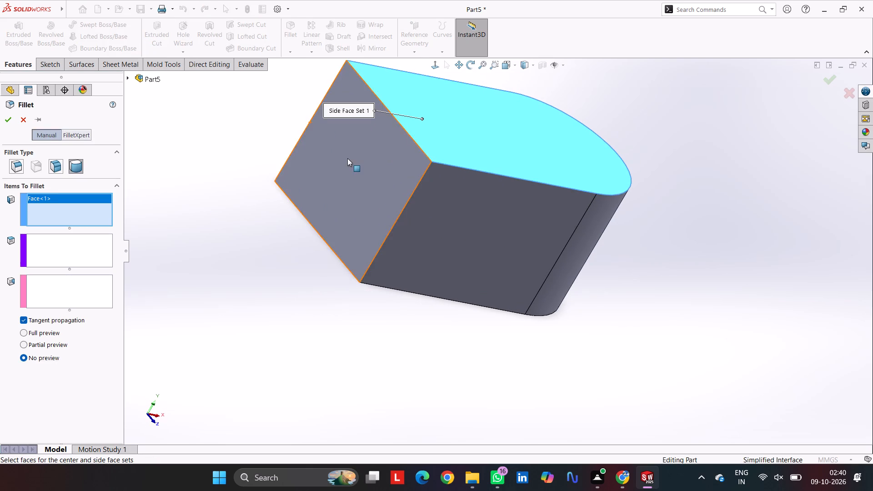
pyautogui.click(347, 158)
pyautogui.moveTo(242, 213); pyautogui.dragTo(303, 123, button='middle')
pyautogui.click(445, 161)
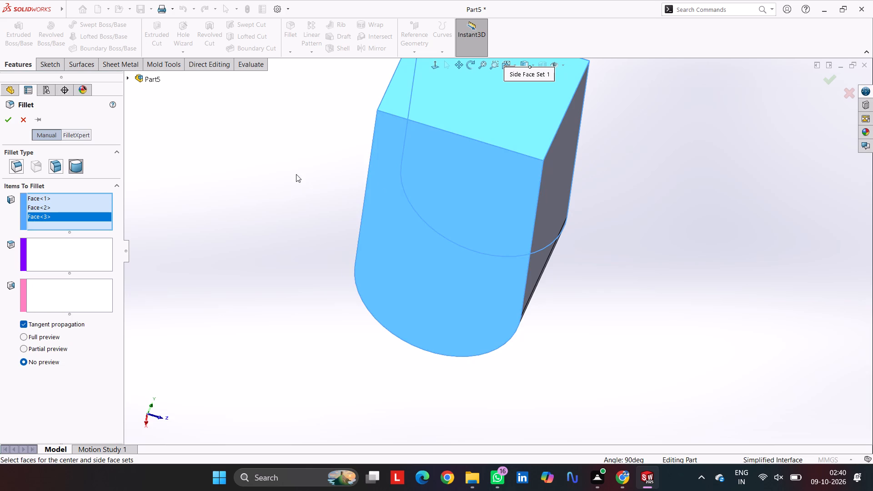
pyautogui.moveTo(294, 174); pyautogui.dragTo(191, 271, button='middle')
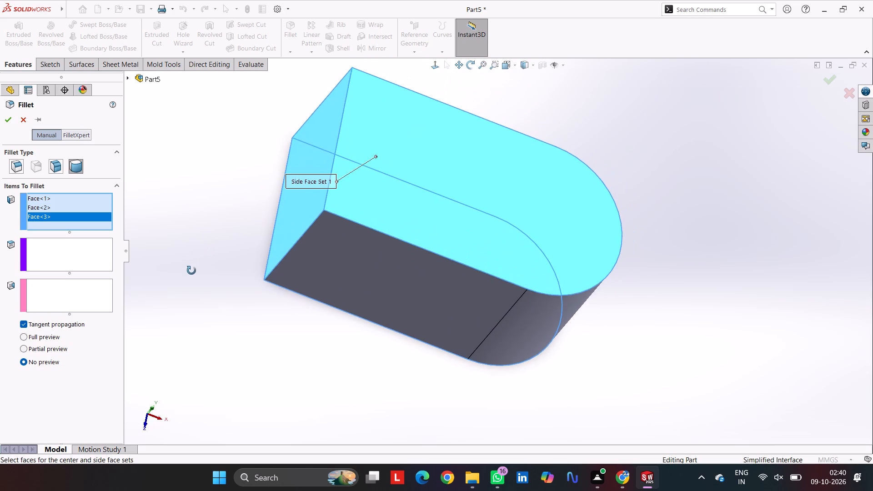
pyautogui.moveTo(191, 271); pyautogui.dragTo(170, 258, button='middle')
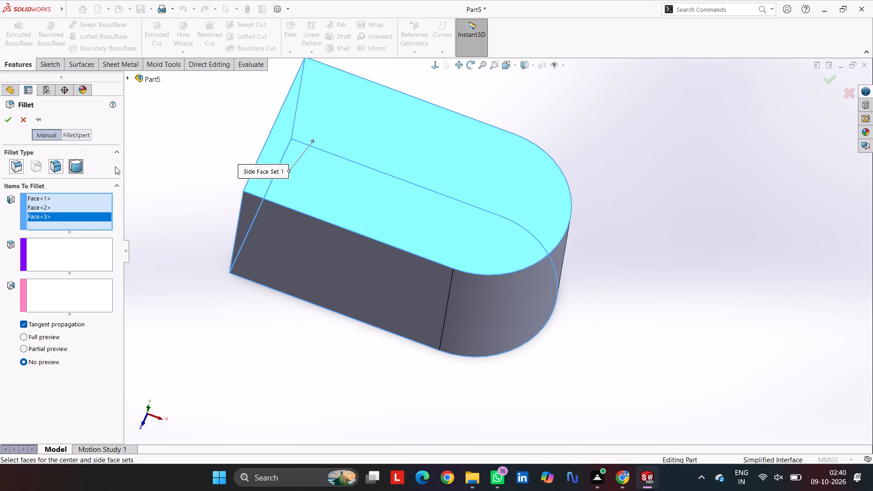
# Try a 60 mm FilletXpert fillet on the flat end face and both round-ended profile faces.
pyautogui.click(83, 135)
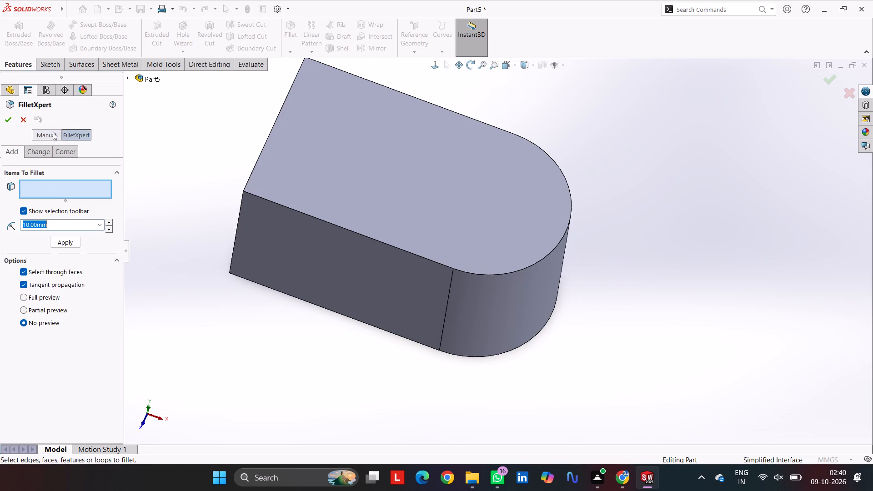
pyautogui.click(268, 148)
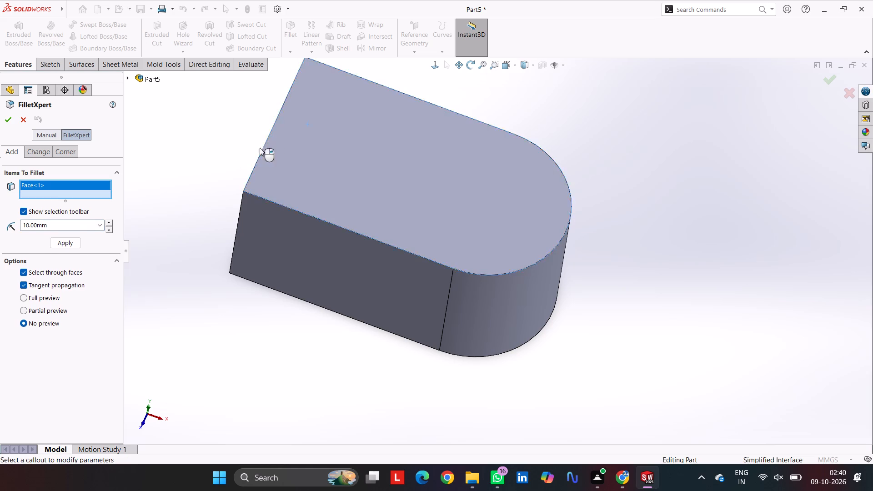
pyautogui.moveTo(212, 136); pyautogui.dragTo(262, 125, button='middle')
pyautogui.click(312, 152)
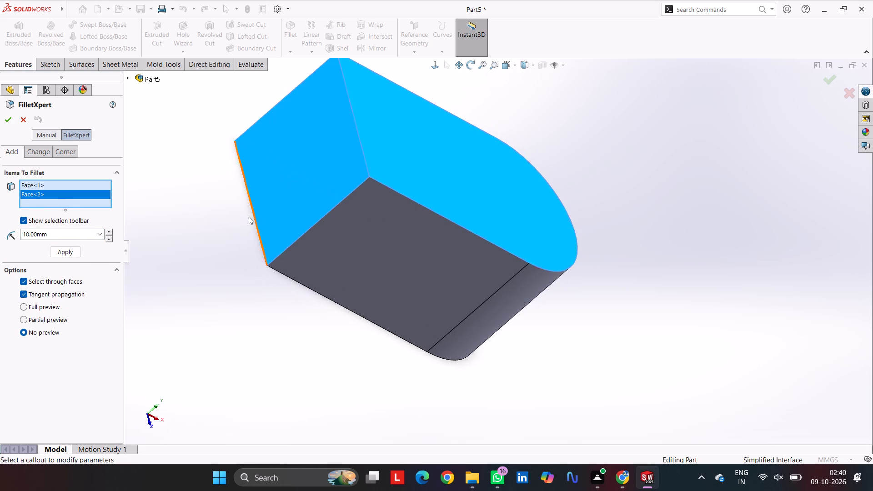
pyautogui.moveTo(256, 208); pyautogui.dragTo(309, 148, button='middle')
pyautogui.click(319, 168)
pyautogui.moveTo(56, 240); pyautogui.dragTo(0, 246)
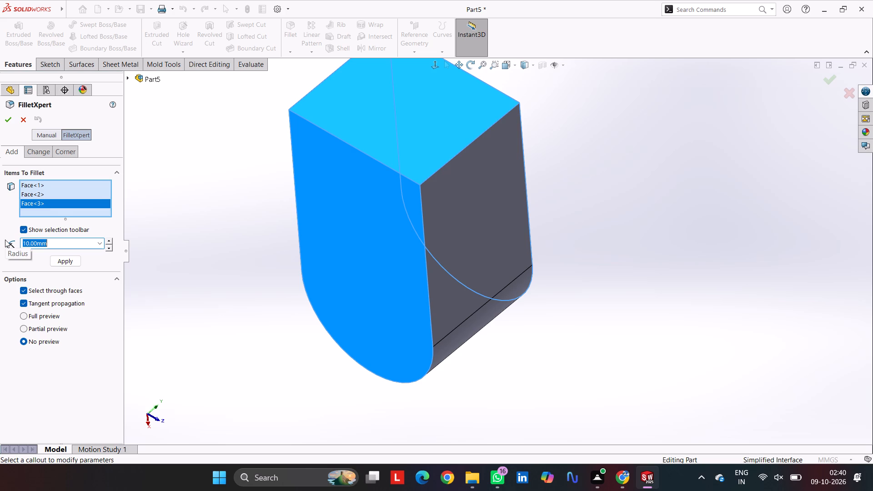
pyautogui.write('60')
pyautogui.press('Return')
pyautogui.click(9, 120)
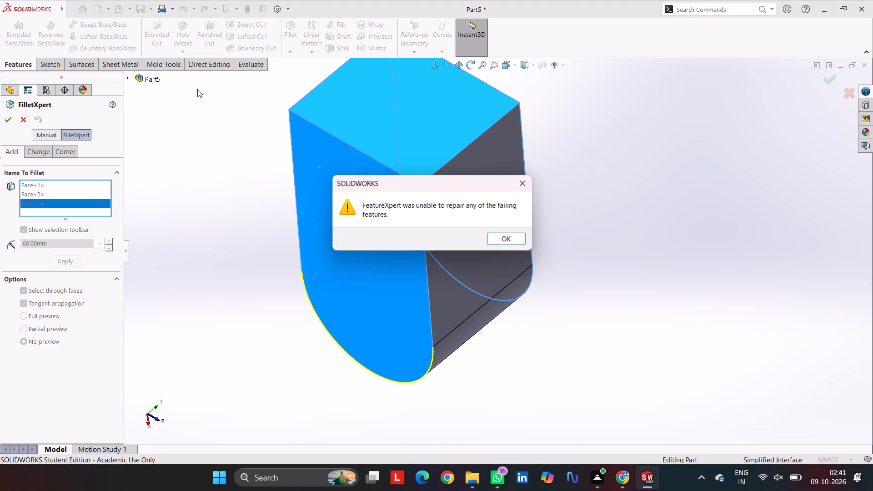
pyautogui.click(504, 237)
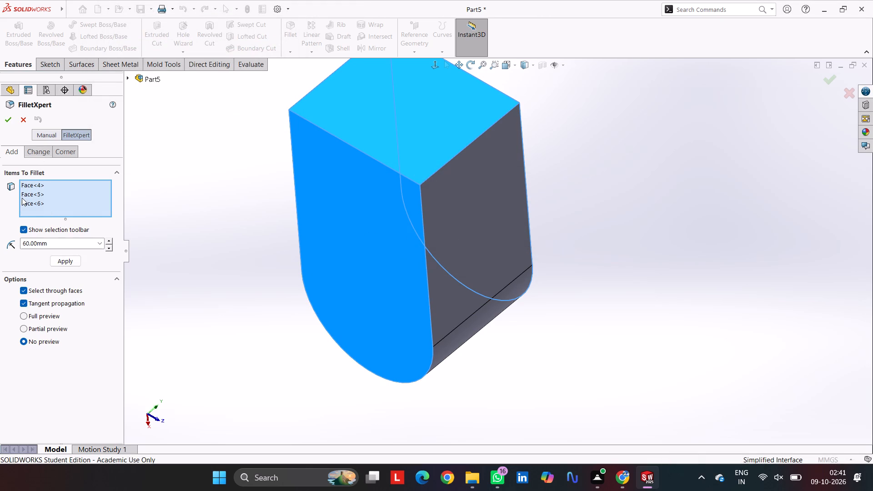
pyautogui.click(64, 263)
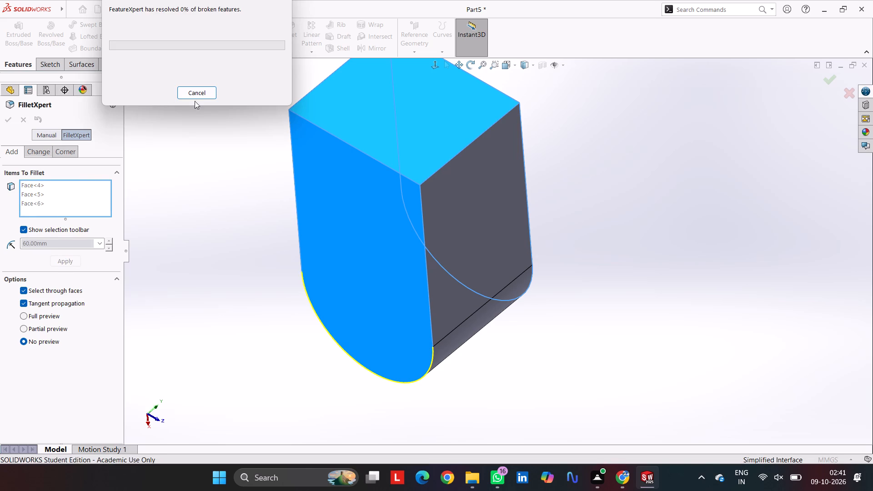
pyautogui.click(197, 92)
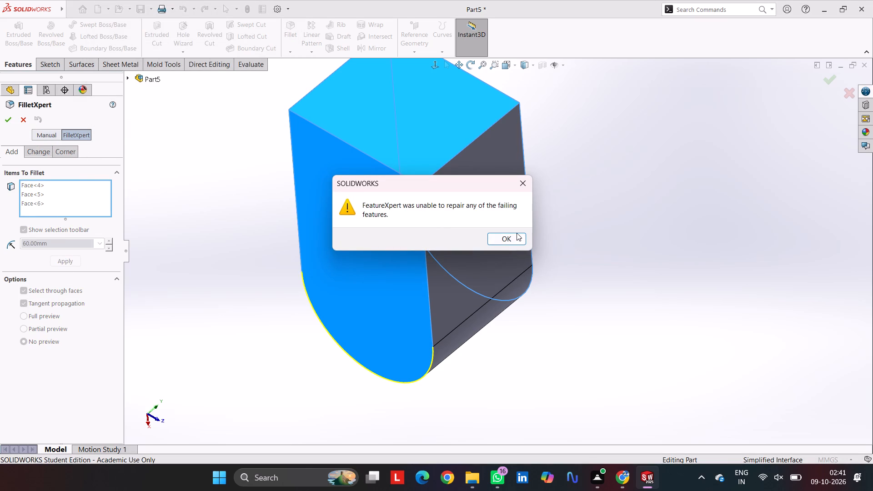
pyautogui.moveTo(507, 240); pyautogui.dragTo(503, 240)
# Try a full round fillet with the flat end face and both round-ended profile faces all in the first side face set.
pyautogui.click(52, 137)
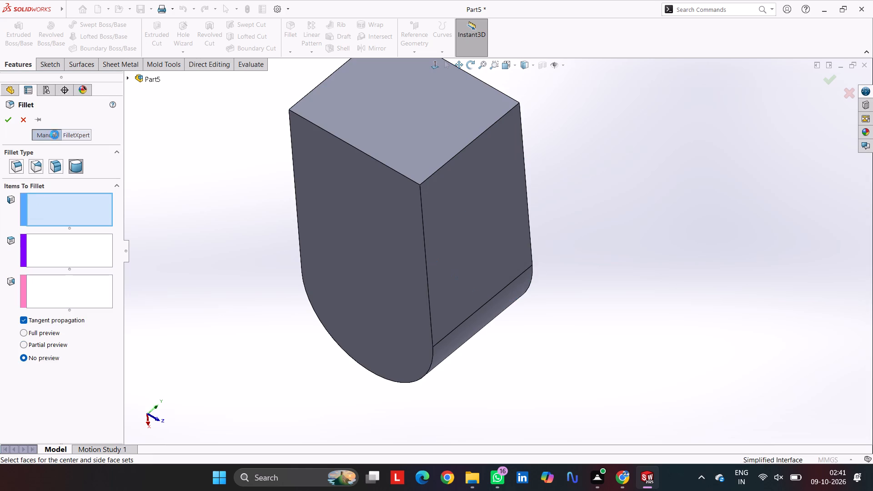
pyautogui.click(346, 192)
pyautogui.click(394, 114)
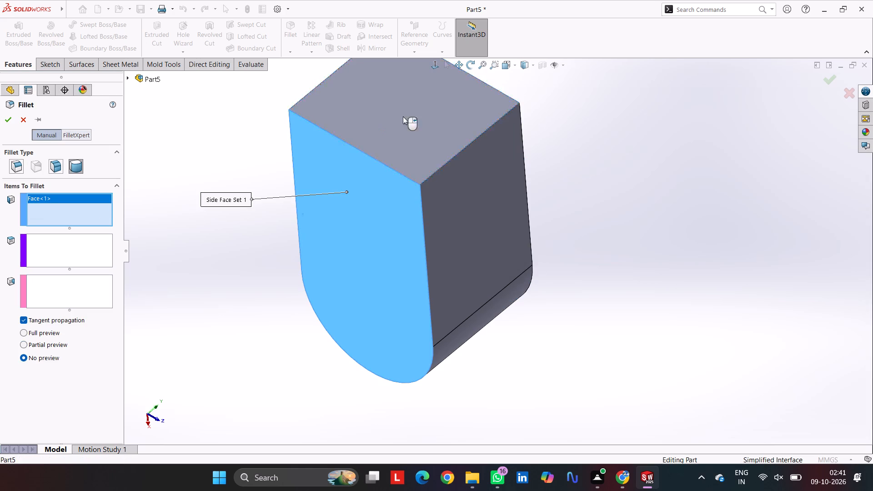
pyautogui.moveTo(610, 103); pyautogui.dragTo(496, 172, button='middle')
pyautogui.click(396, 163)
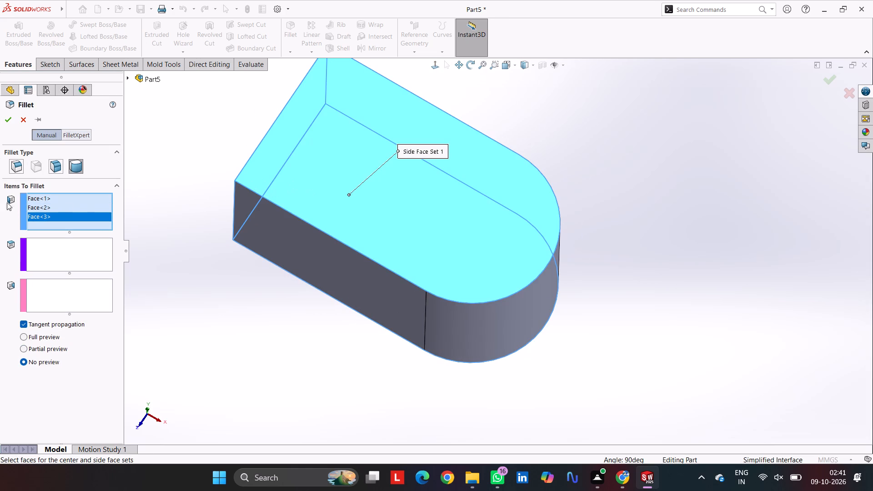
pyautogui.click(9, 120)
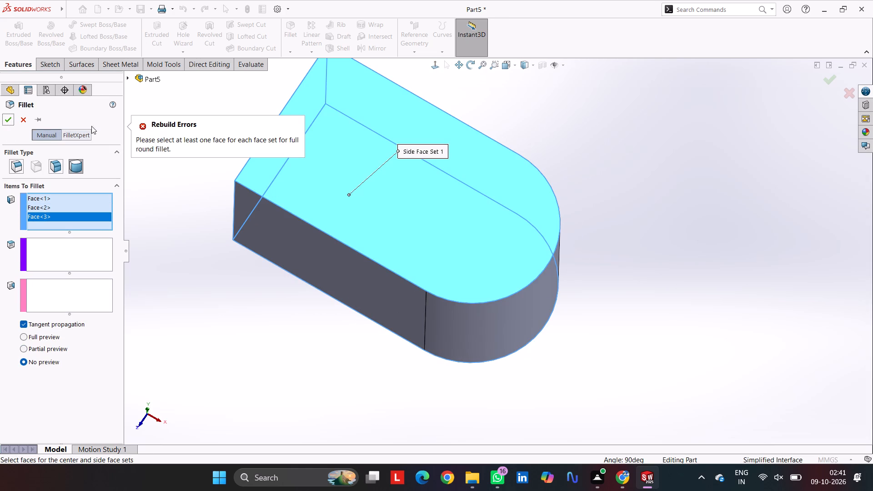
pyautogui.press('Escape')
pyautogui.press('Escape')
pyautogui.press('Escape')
# Start a new sketch on one of the long flat side faces of the extruded body.
pyautogui.moveTo(149, 170); pyautogui.dragTo(158, 167, button='middle')
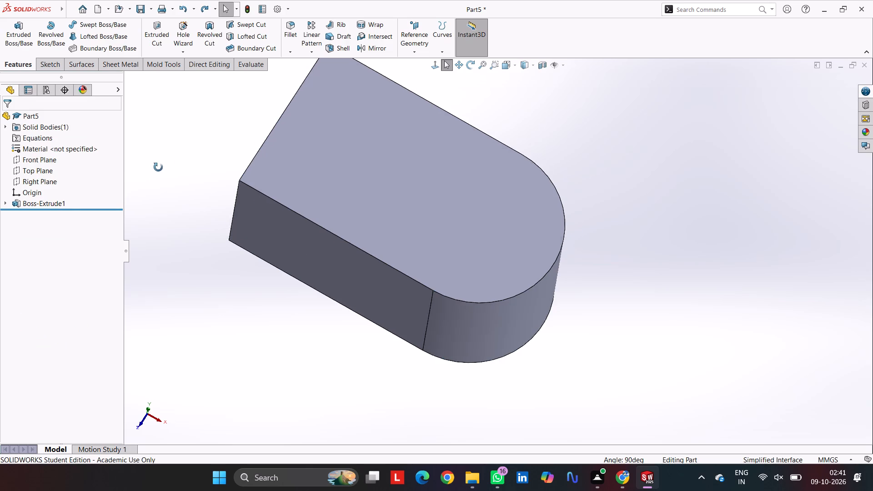
pyautogui.moveTo(158, 167); pyautogui.dragTo(186, 186, button='middle')
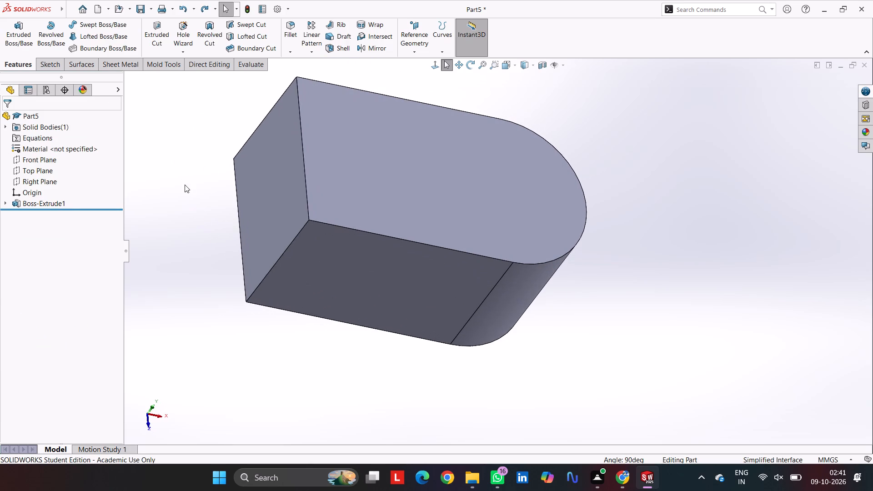
pyautogui.click(409, 185)
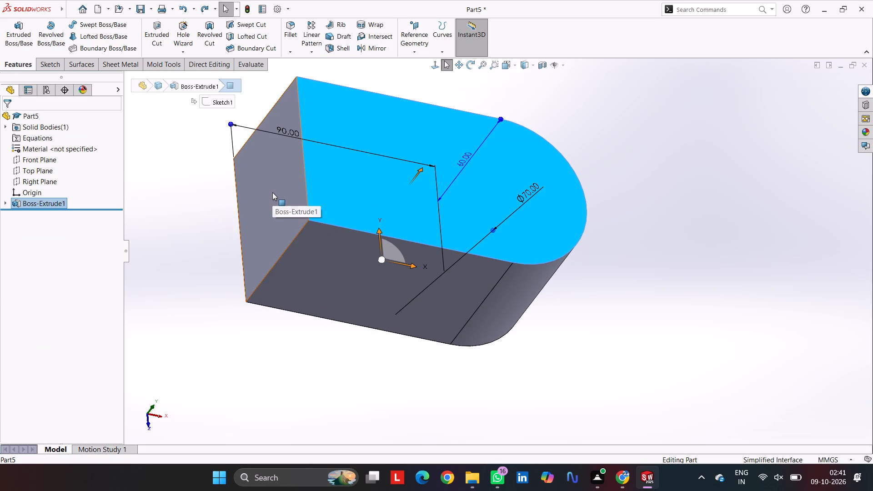
pyautogui.press('Escape')
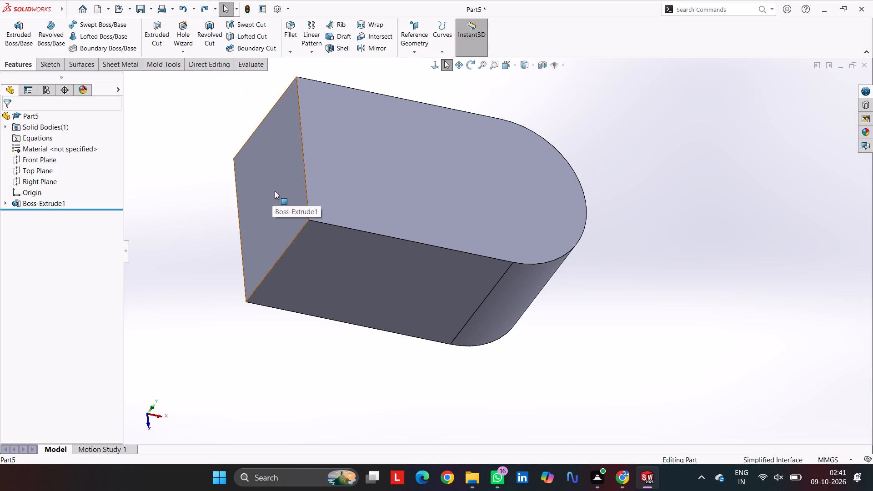
pyautogui.moveTo(204, 341); pyautogui.dragTo(189, 253, button='middle')
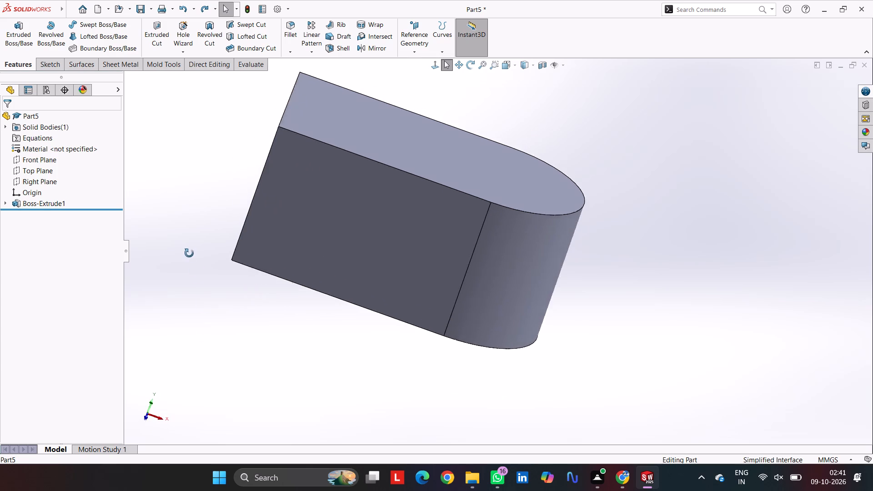
pyautogui.moveTo(189, 253); pyautogui.dragTo(161, 222, button='middle')
pyautogui.click(310, 212)
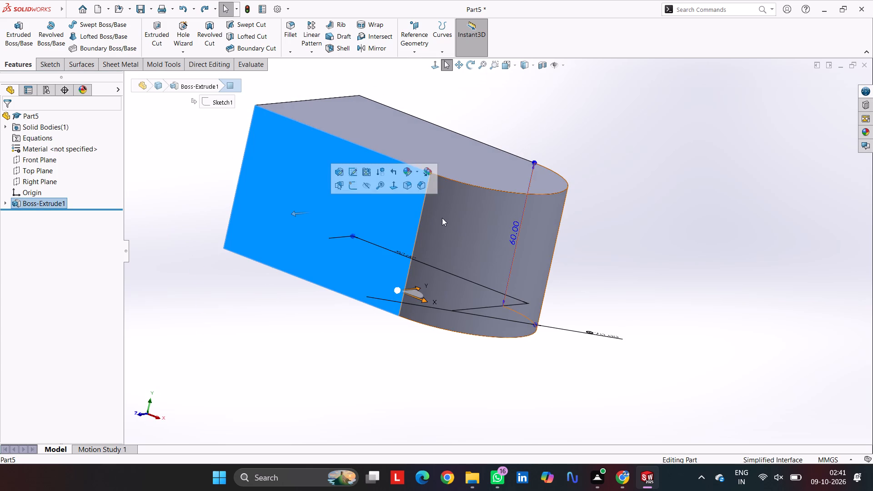
pyautogui.click(353, 184)
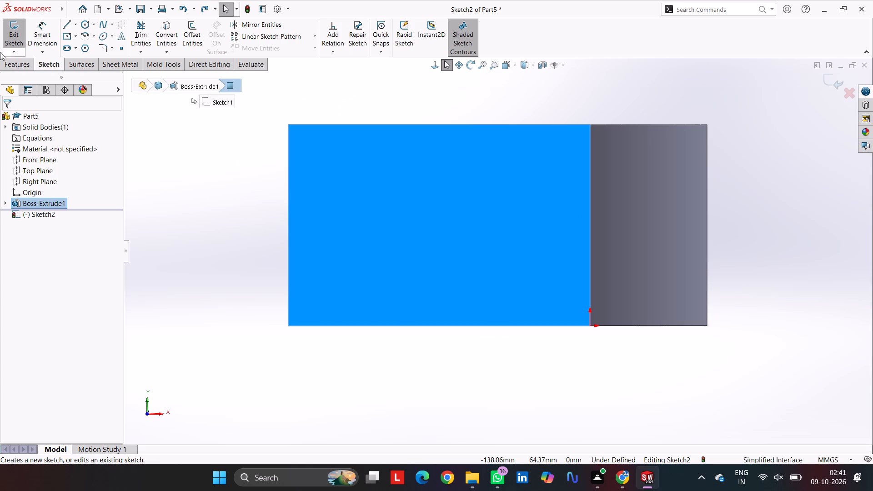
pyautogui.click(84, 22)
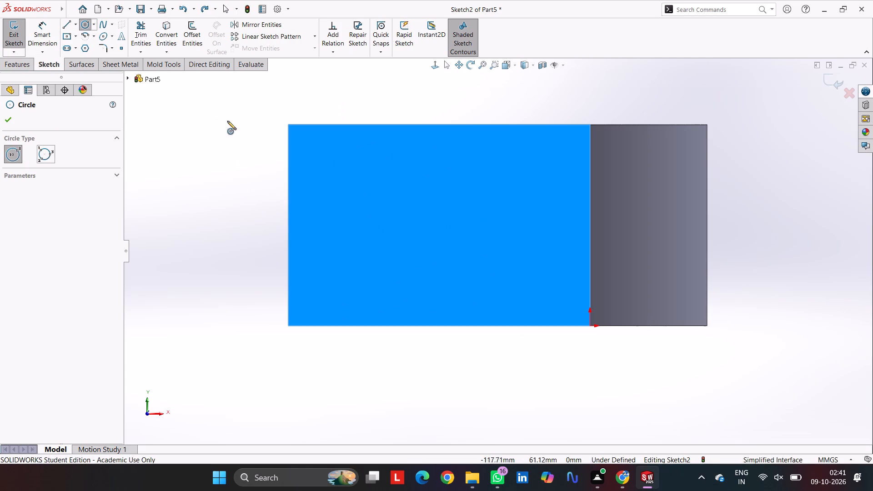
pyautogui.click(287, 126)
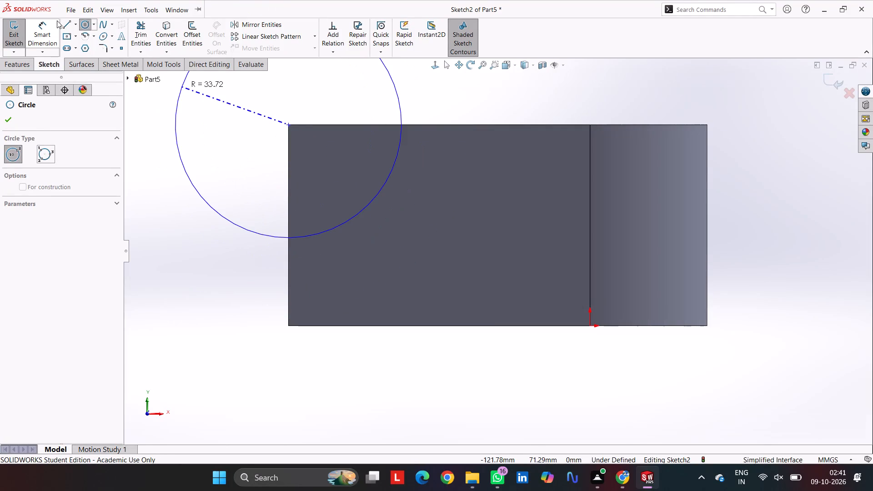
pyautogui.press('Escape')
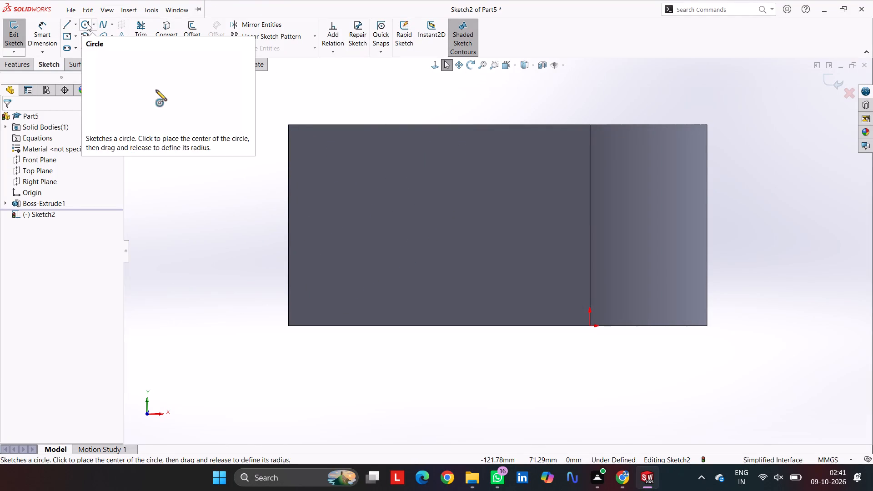
# Sketch a circle on the long side face near the flat end and dimension its diameter to 60 mm.
pyautogui.click(87, 23)
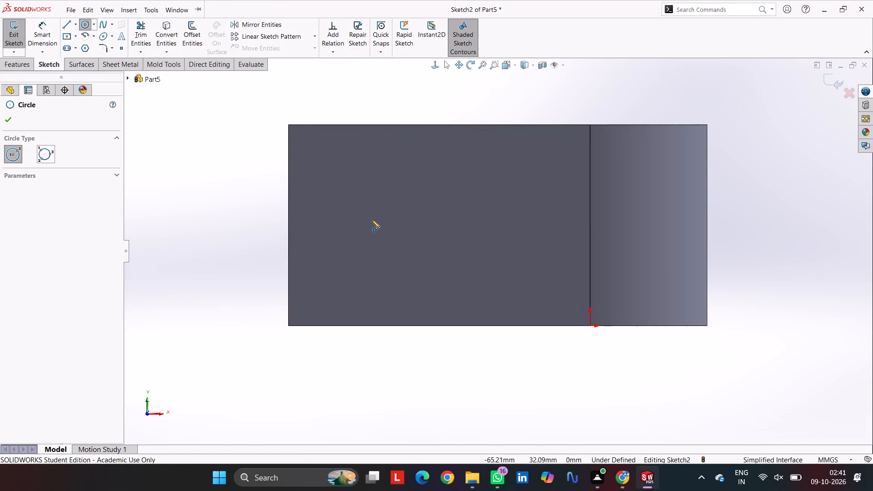
pyautogui.click(364, 213)
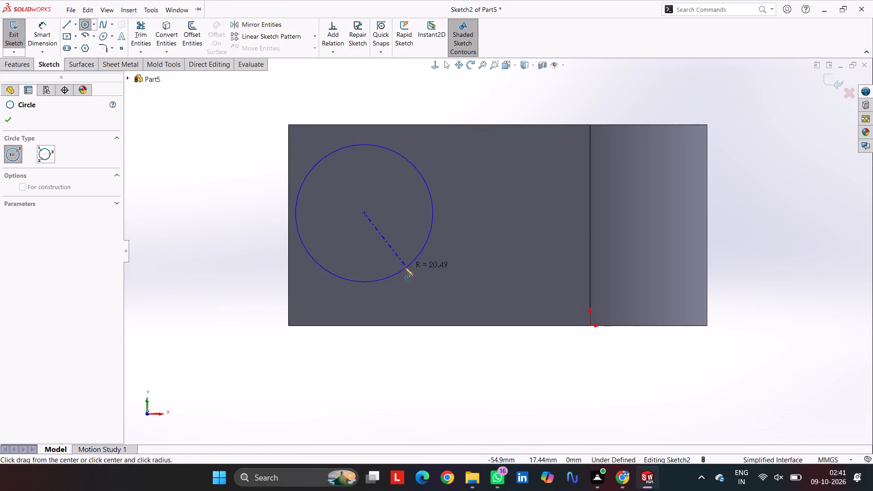
pyautogui.click(388, 265)
pyautogui.click(42, 27)
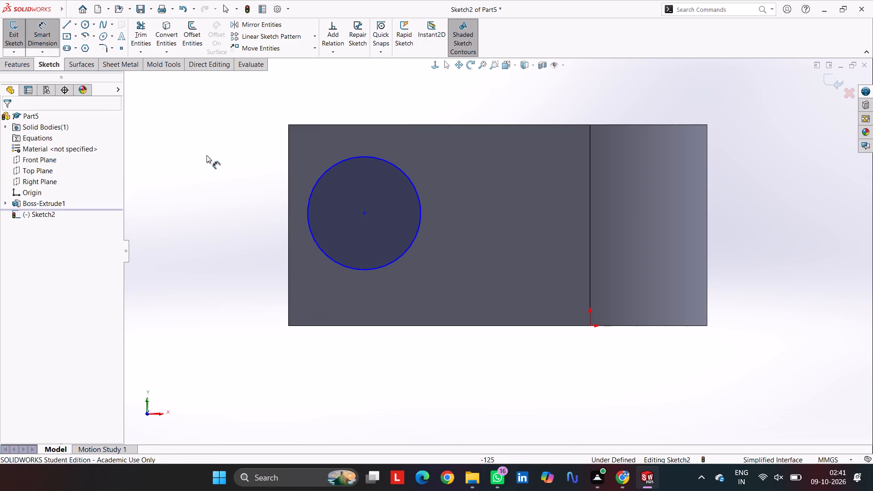
pyautogui.click(329, 168)
pyautogui.click(206, 160)
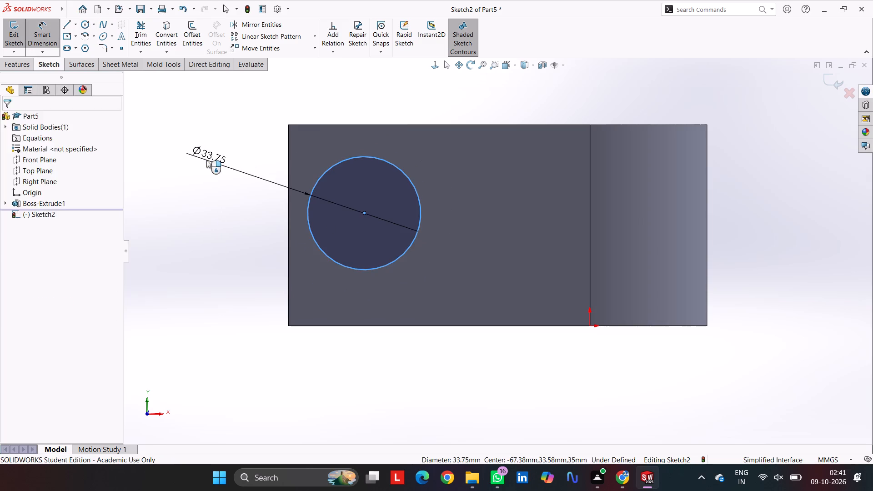
pyautogui.write('60')
pyautogui.press('Return')
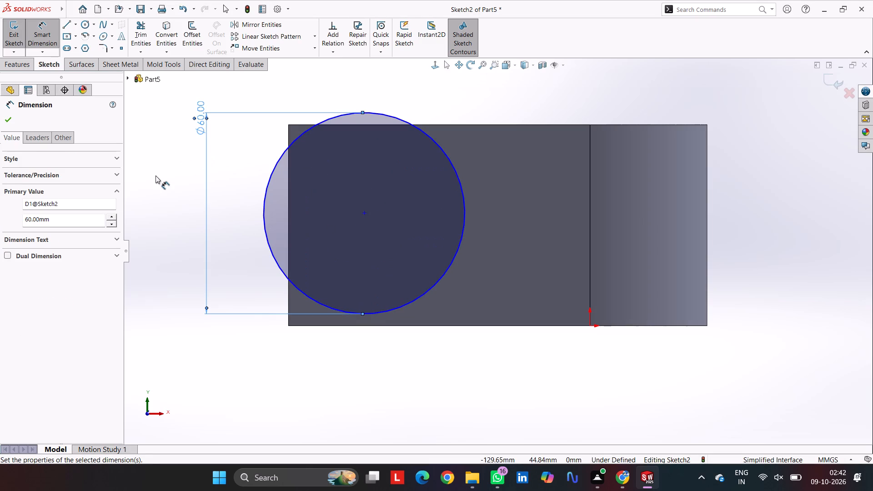
pyautogui.press('Escape')
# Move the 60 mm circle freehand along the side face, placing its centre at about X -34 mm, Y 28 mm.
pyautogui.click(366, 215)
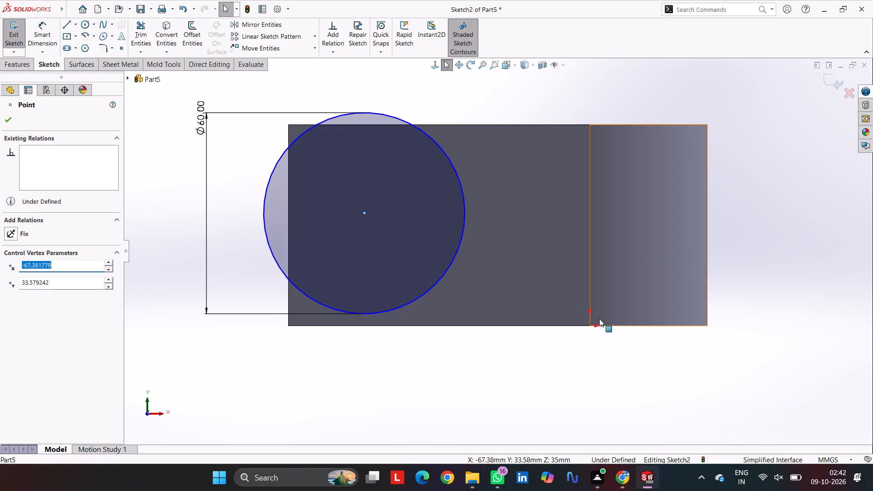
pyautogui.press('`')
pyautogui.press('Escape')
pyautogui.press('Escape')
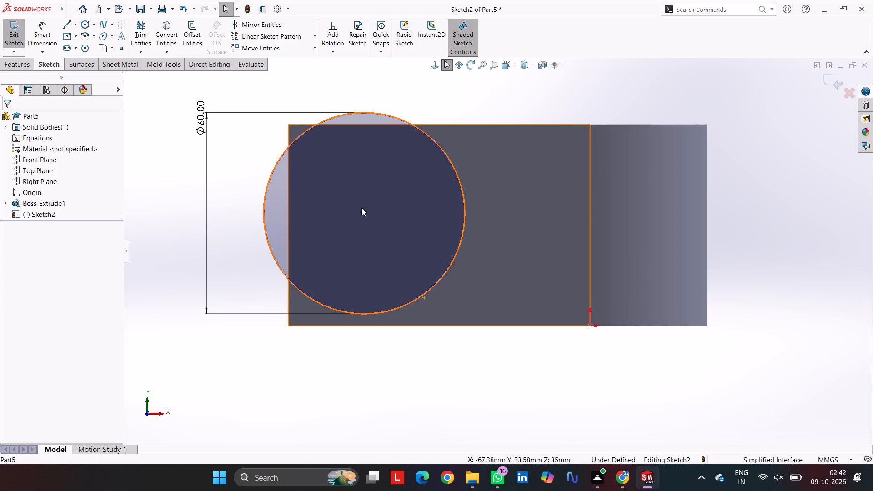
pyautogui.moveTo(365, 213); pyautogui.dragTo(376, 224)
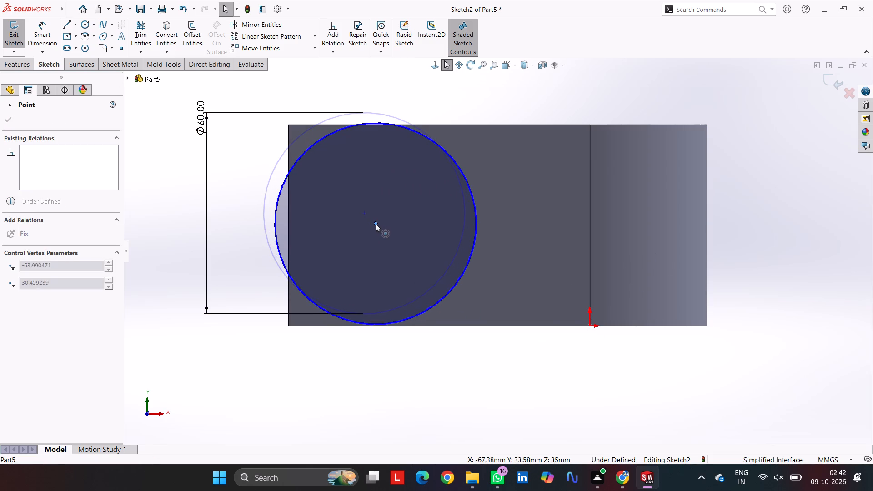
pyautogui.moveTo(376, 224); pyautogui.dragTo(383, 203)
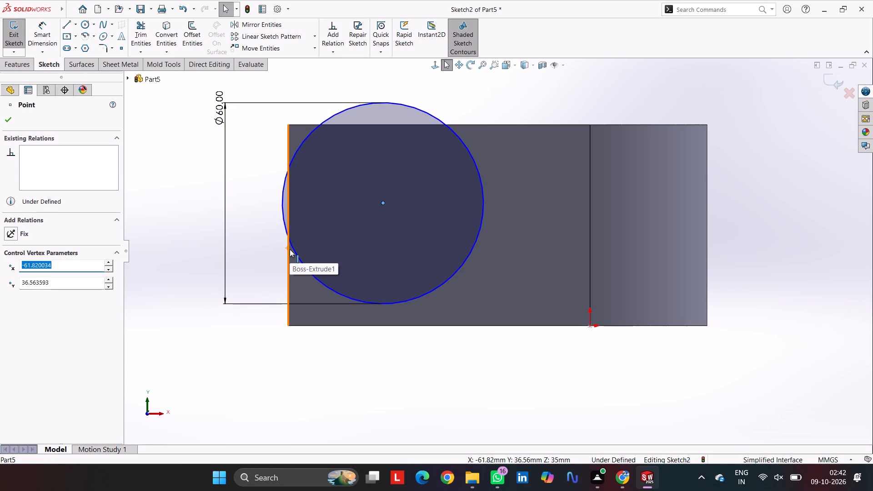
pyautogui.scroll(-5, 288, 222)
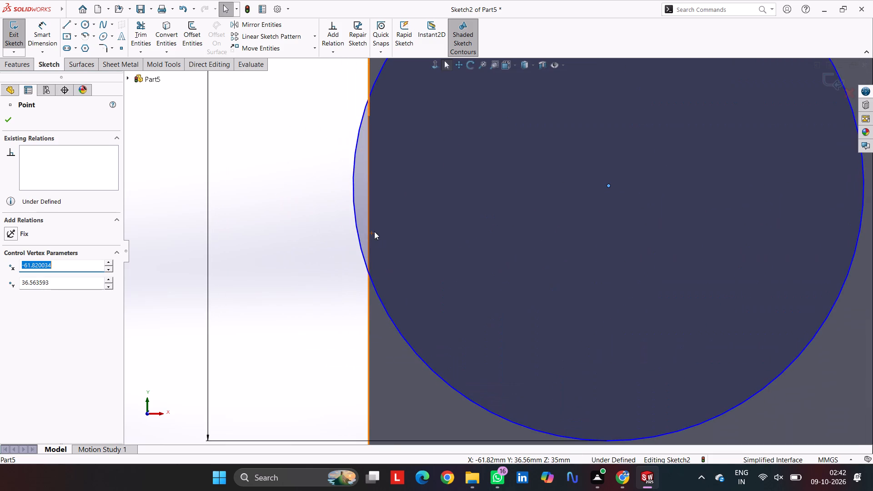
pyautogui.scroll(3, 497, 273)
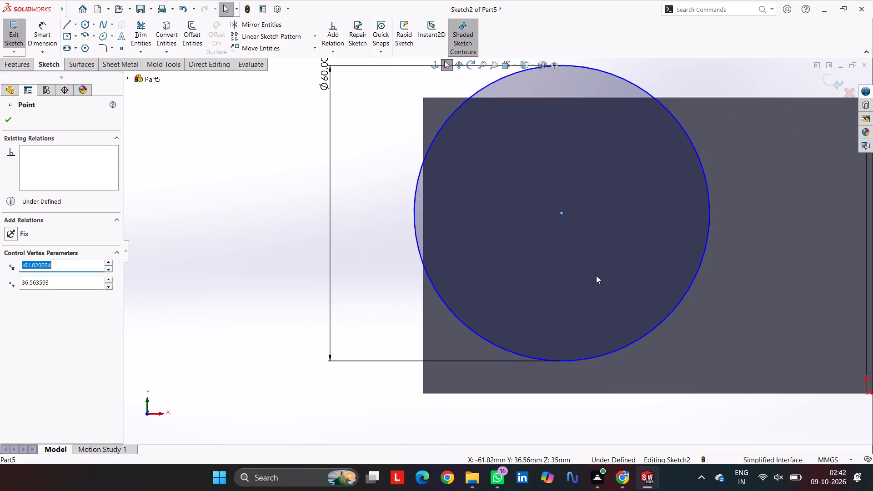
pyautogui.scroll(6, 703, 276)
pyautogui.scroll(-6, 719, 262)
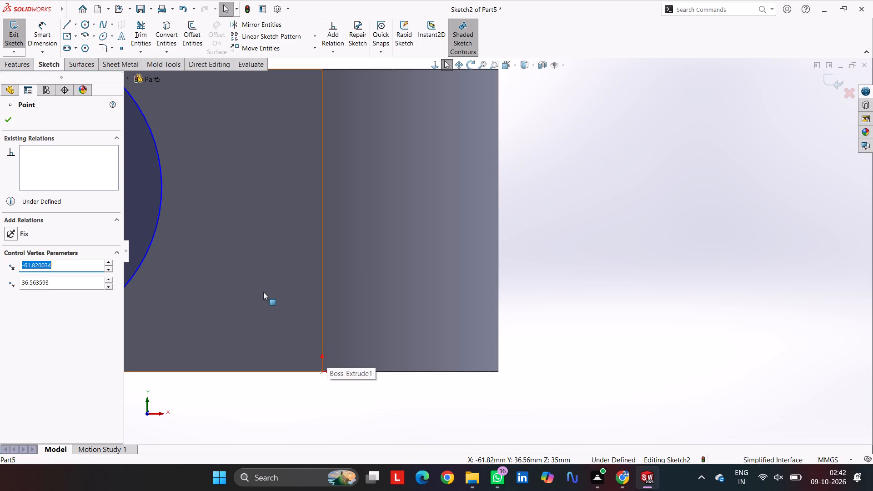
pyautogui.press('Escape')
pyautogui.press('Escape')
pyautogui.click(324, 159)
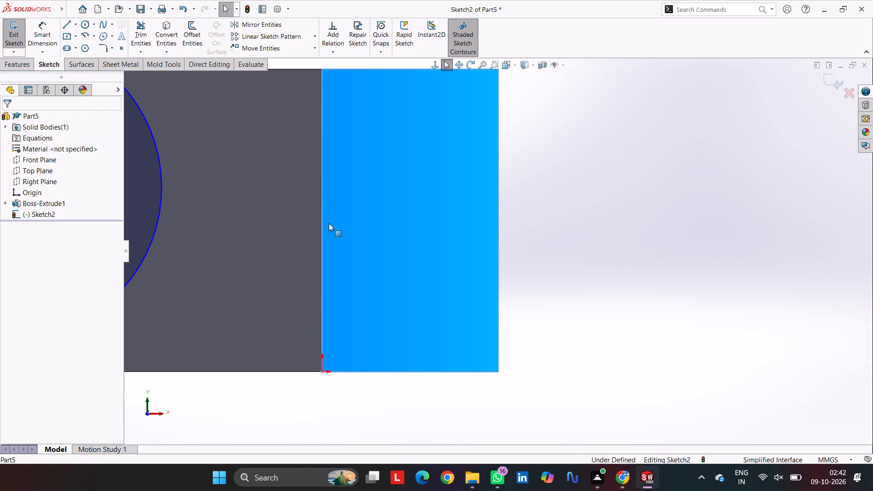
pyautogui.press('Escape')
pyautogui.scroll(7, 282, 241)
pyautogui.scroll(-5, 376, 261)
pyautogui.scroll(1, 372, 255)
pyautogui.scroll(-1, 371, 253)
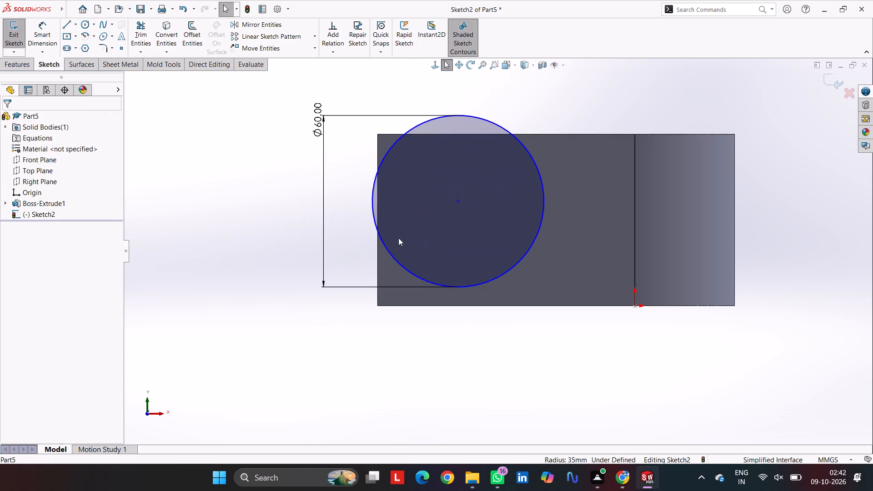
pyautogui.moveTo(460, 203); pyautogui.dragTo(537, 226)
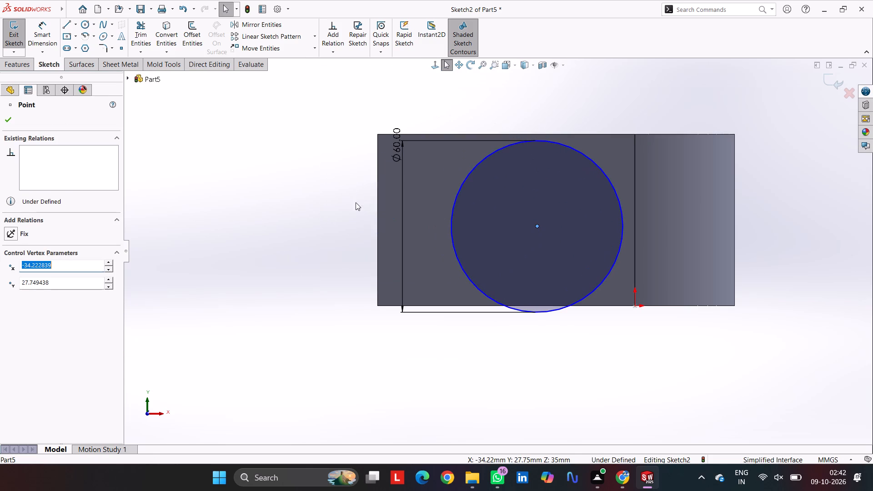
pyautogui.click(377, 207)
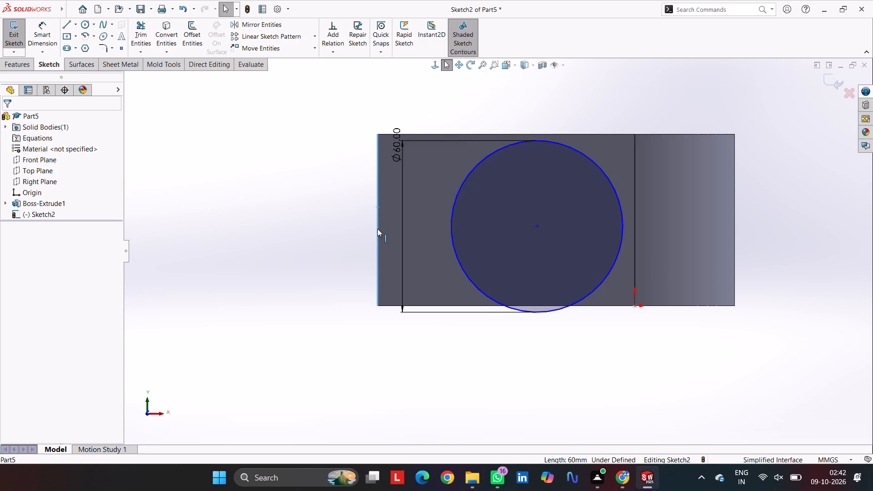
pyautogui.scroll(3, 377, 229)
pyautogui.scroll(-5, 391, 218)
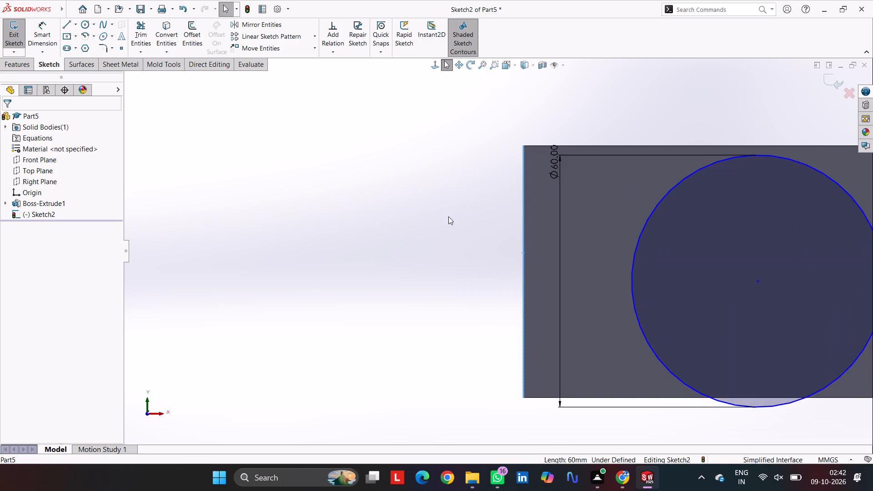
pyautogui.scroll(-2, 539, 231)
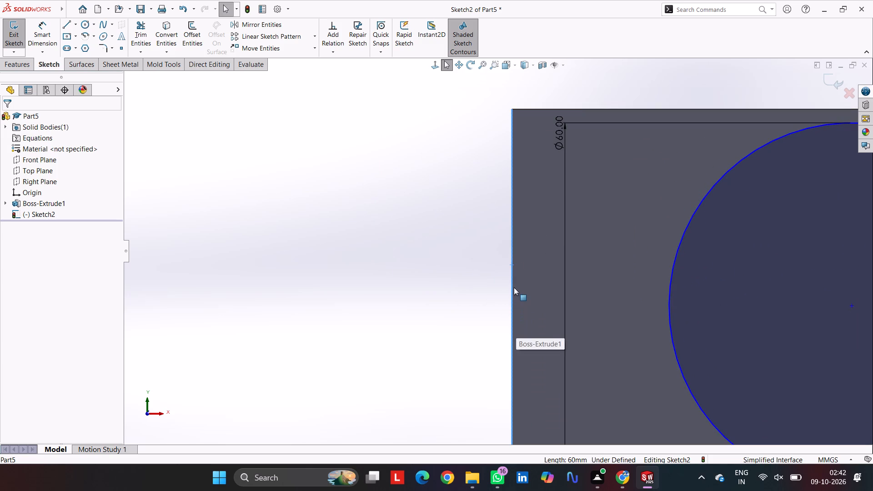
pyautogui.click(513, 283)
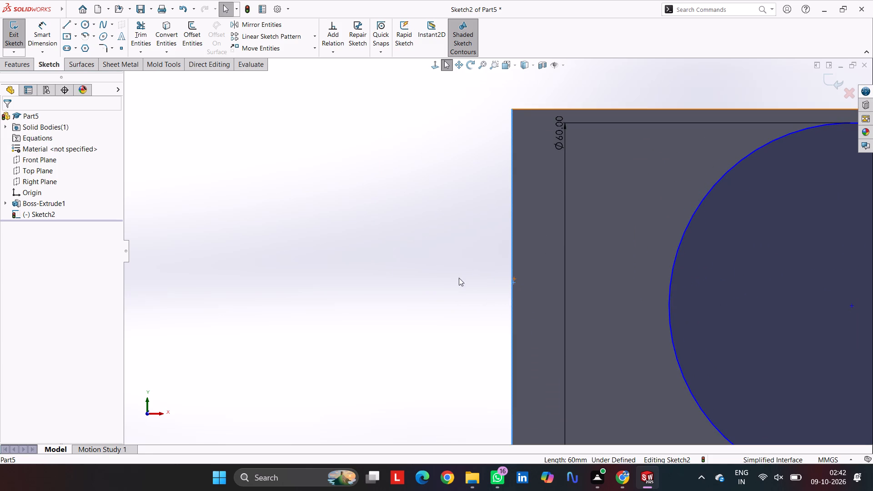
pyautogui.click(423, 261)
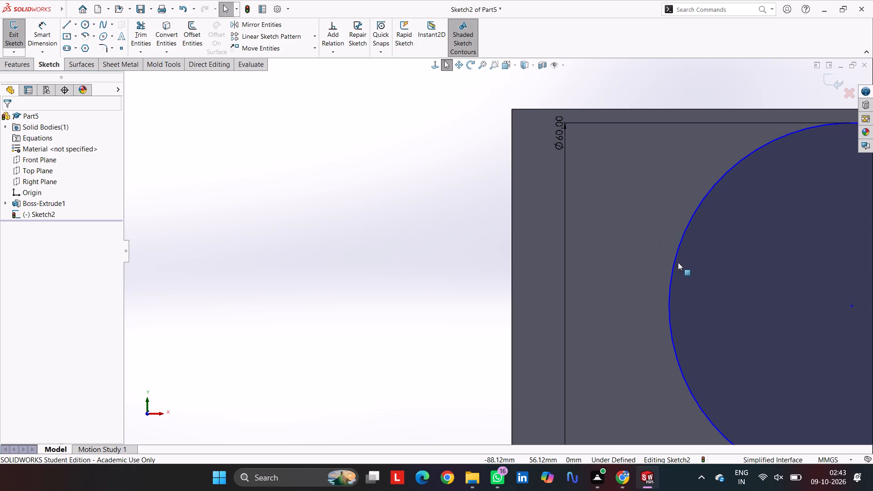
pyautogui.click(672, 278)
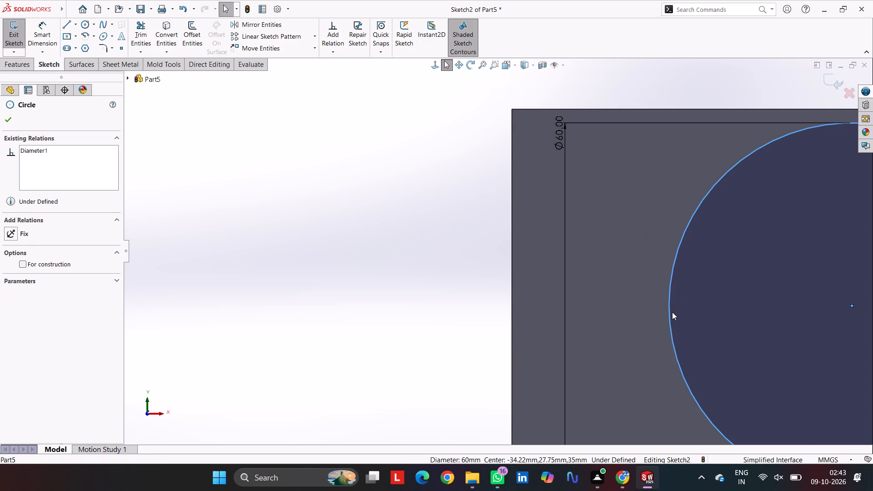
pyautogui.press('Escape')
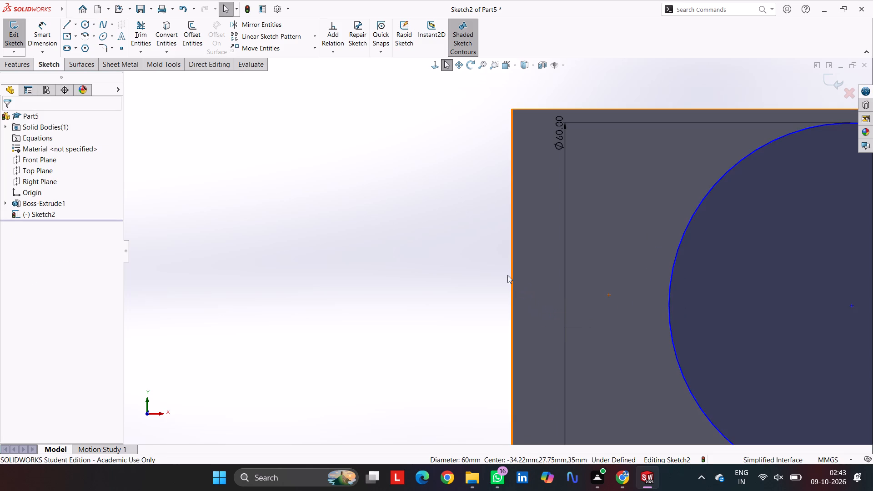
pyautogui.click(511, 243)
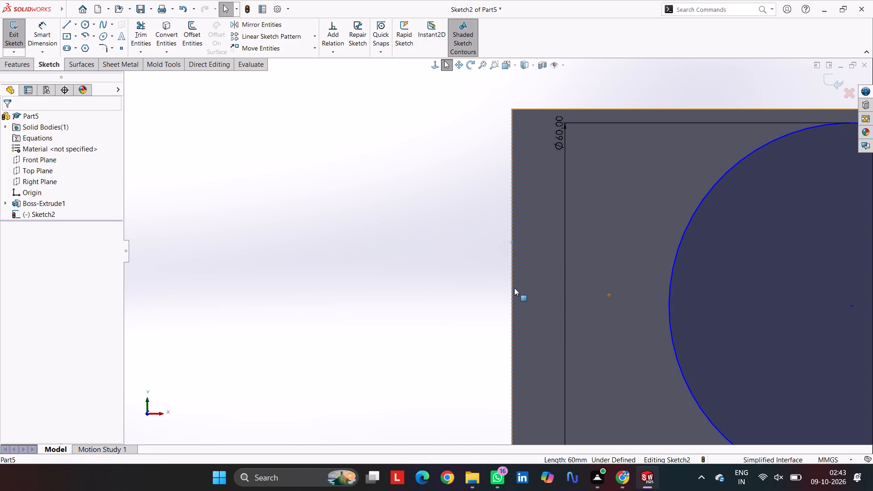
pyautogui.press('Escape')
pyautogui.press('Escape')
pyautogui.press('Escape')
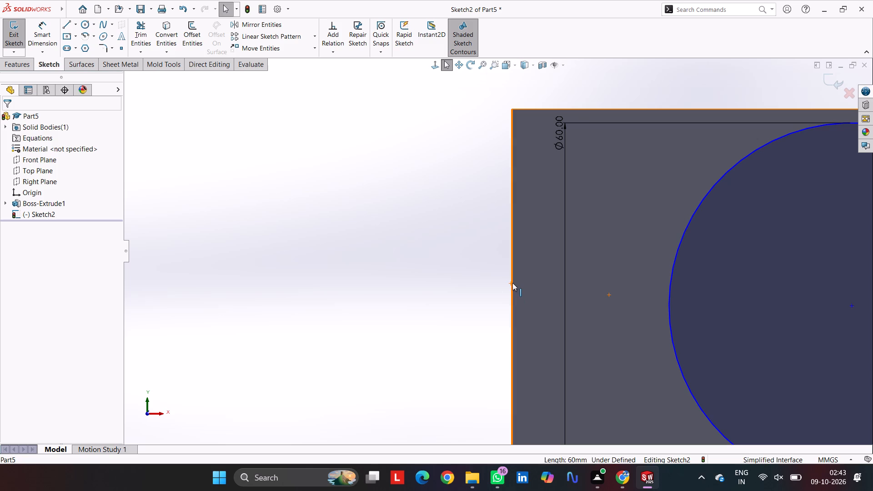
# Add a horizontal relation between the midpoint of the flat end's edge and the circle's centre.
pyautogui.click(512, 283)
pyautogui.click(512, 293)
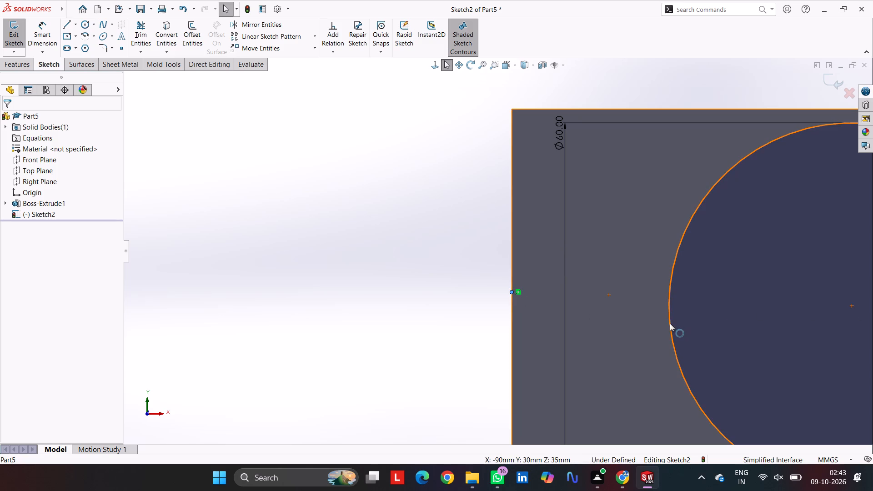
pyautogui.keyDown('ctrl'); pyautogui.click(852, 305); pyautogui.keyUp('ctrl')
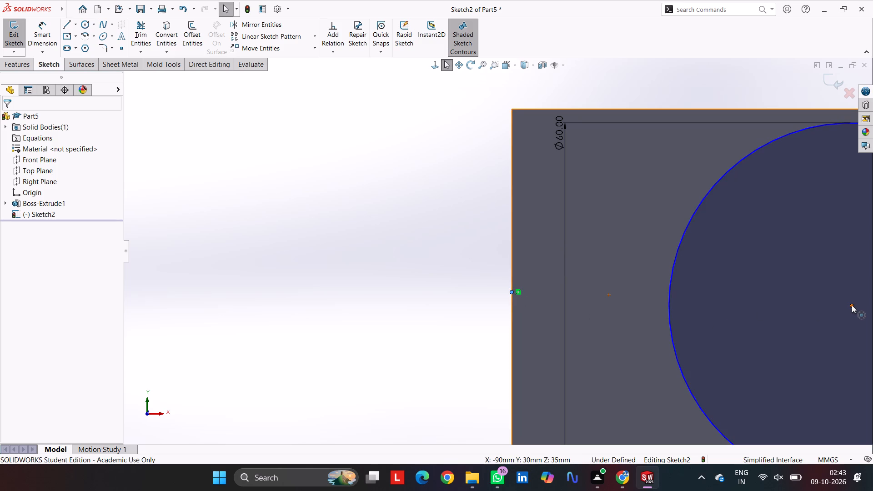
pyautogui.click(27, 280)
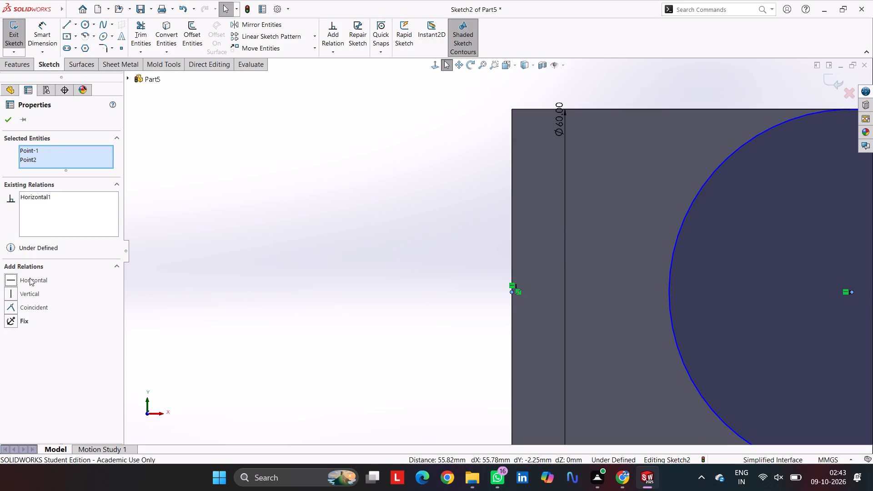
pyautogui.click(190, 247)
pyautogui.press('Escape')
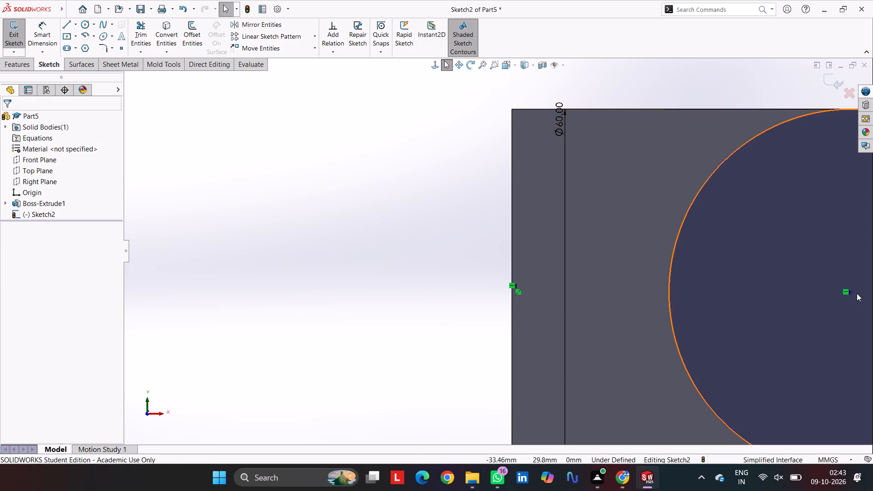
# Slide the circle back toward the flat end and dimension its centre 30 mm from the flat end's edge.
pyautogui.moveTo(853, 292); pyautogui.dragTo(700, 299)
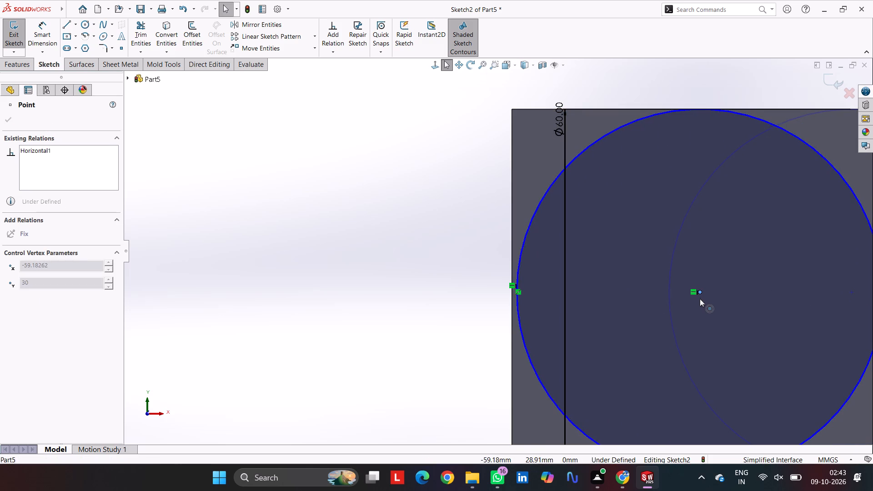
pyautogui.moveTo(700, 299); pyautogui.dragTo(716, 303)
pyautogui.click(42, 27)
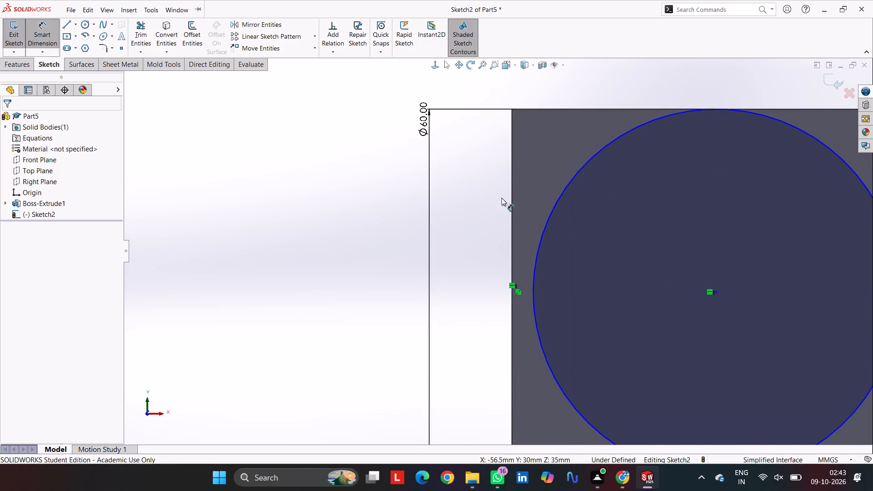
pyautogui.click(512, 244)
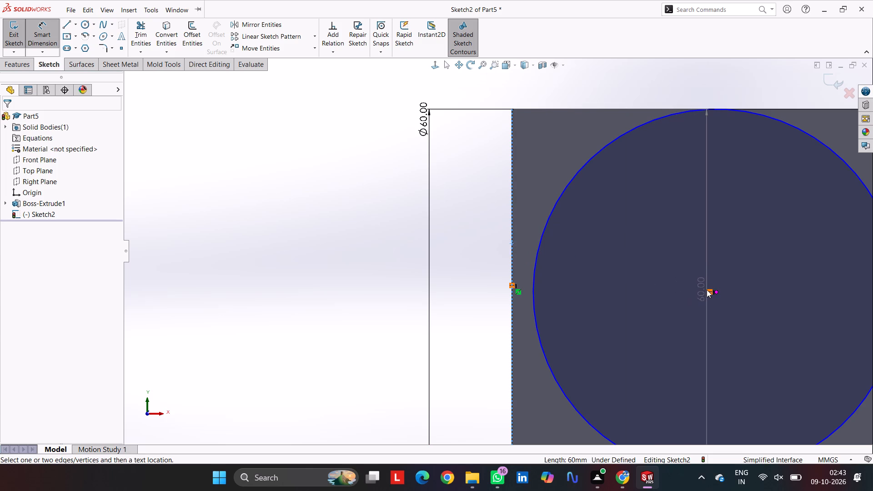
pyautogui.moveTo(715, 290); pyautogui.dragTo(711, 284)
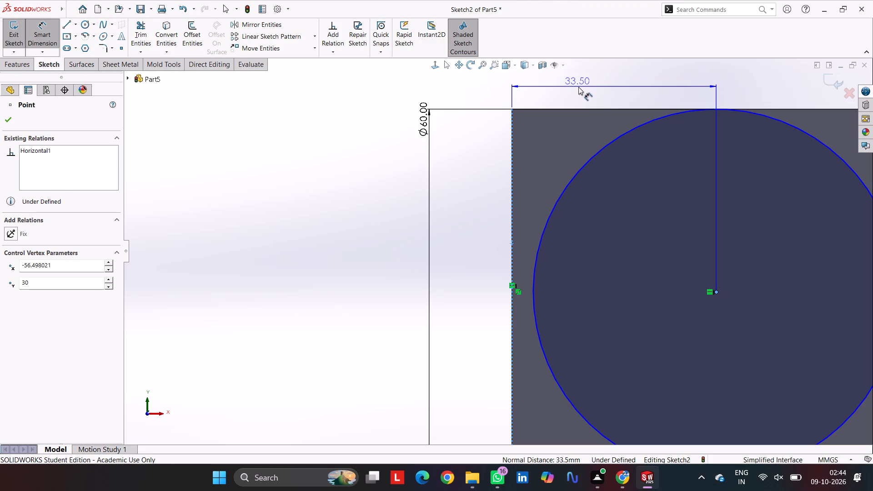
pyautogui.click(579, 87)
pyautogui.write('30')
pyautogui.press('Return')
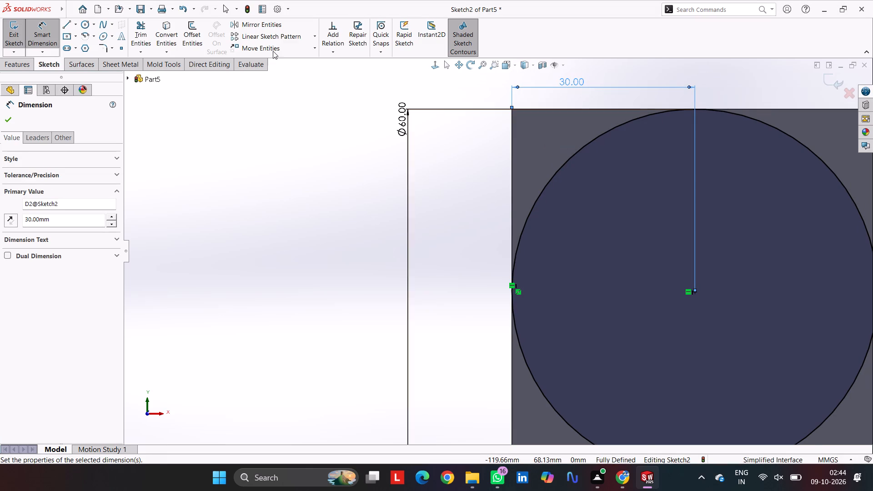
pyautogui.press('Escape')
# Sketch connected lines of 30, 60 and 30 mm from the circle's top point around both flat-end corners to its bottom point.
pyautogui.click(65, 19)
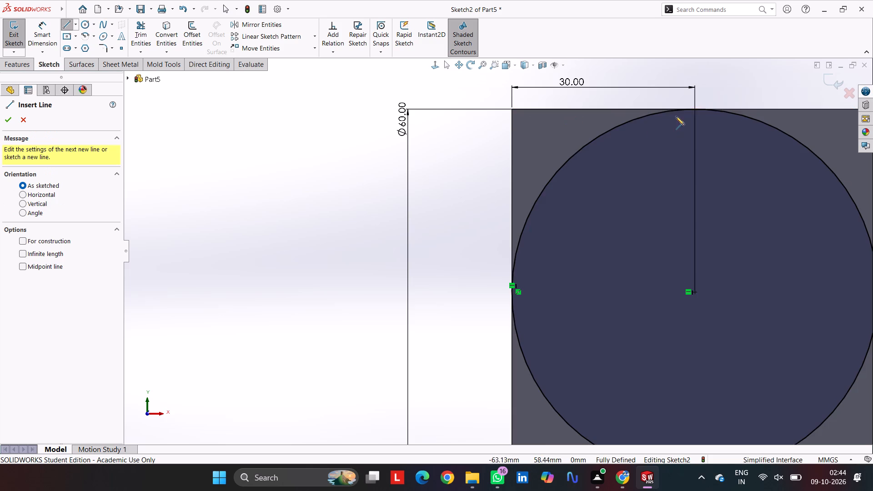
pyautogui.click(695, 109)
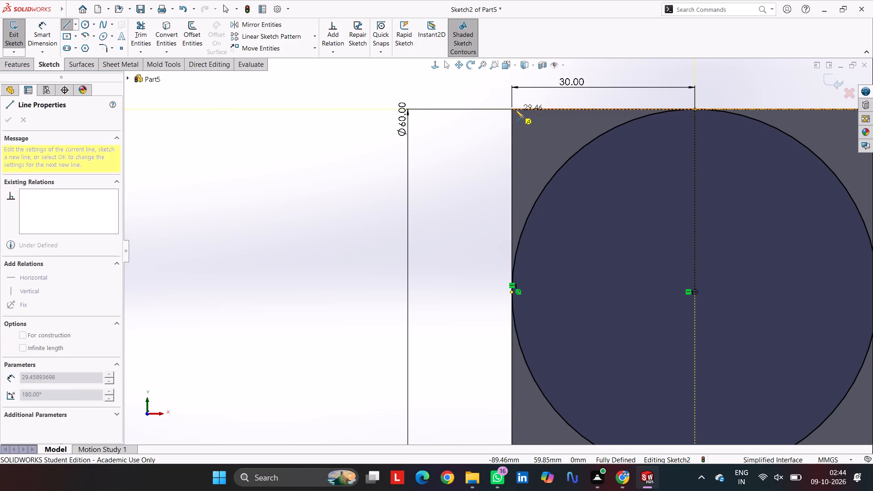
pyautogui.click(512, 110)
pyautogui.scroll(6, 512, 363)
pyautogui.scroll(-3, 494, 332)
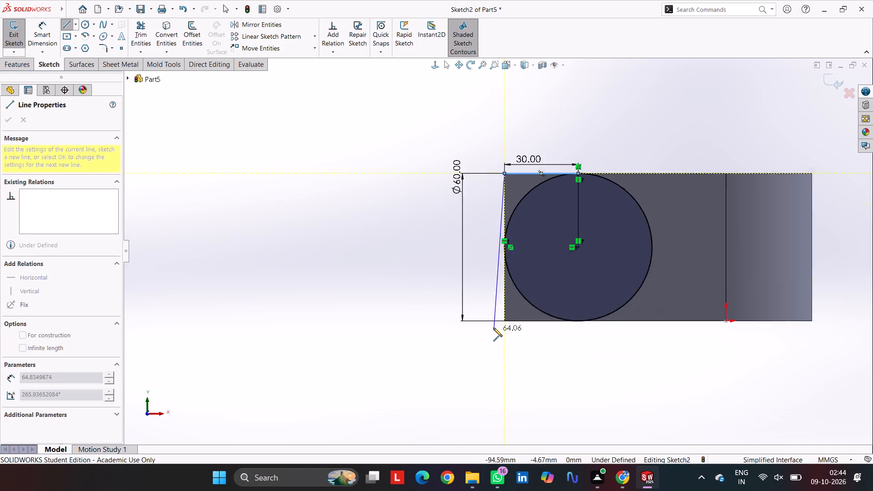
pyautogui.scroll(-3, 493, 328)
pyautogui.click(524, 282)
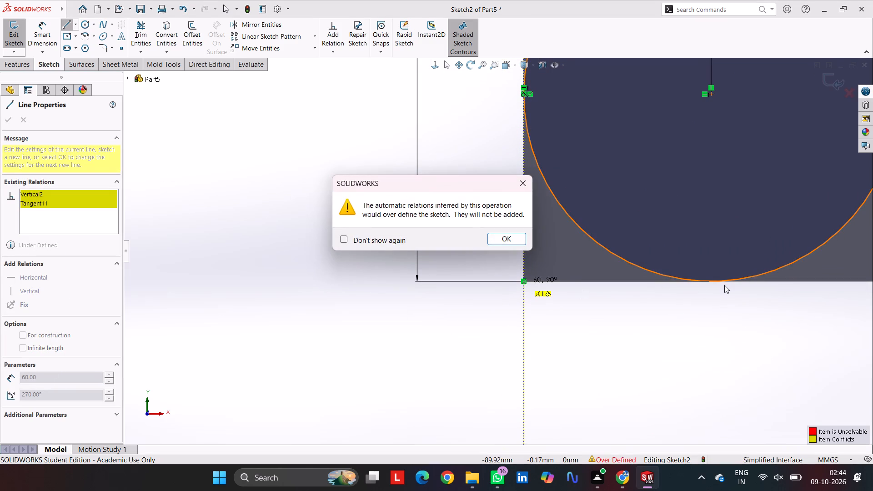
pyautogui.click(504, 237)
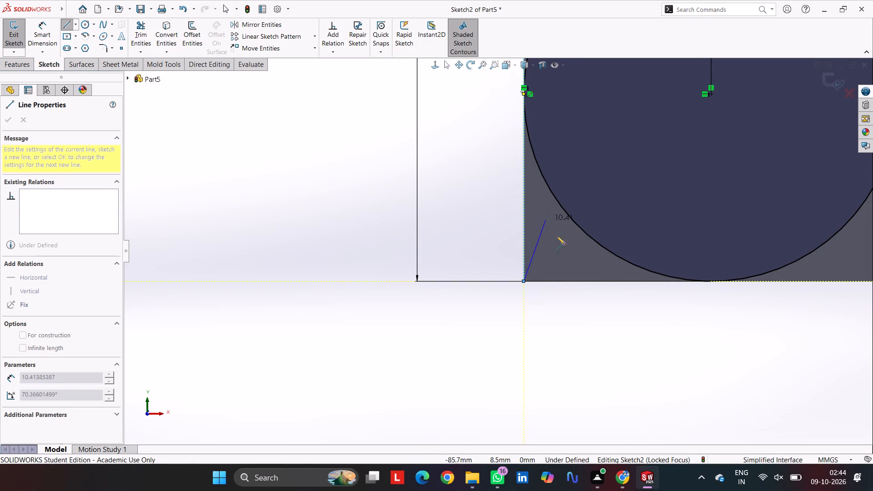
pyautogui.click(711, 282)
pyautogui.press('Escape')
pyautogui.scroll(2, 663, 209)
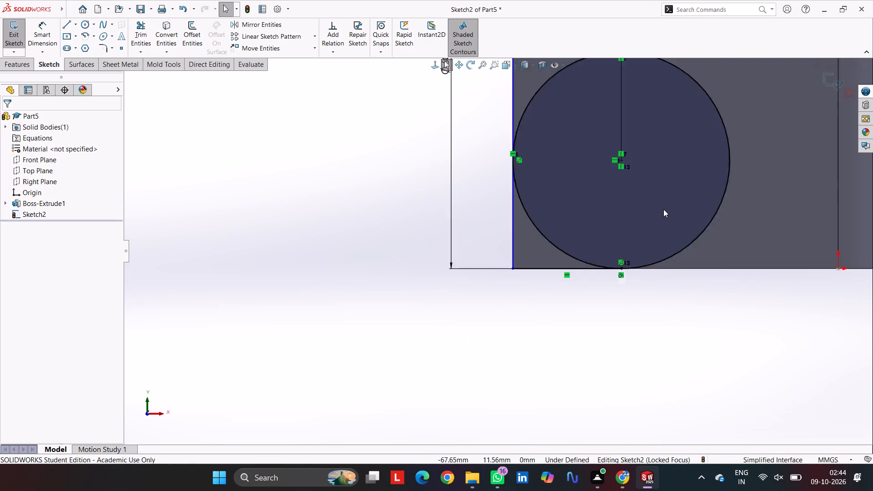
pyautogui.scroll(4, 663, 209)
pyautogui.scroll(-5, 530, 172)
pyautogui.press('Escape')
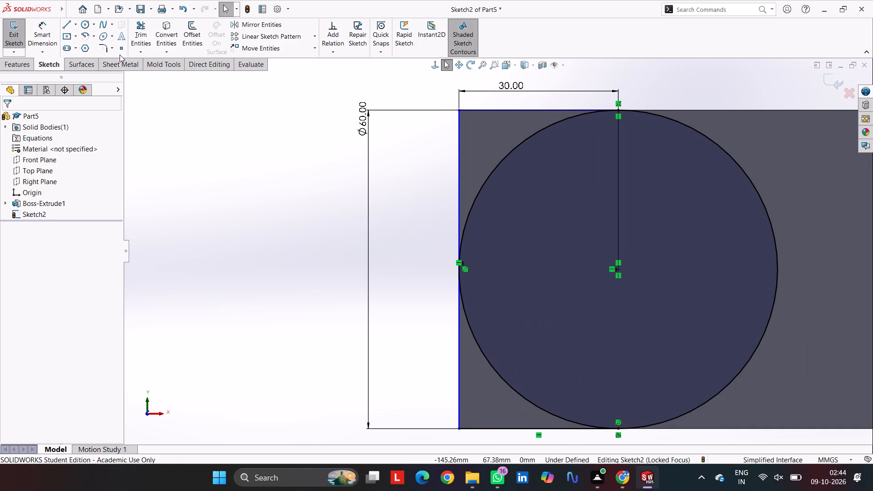
# Trim away the half of the 60 mm circle facing away from the flat end, leaving a semicircular arc.
pyautogui.click(142, 26)
pyautogui.moveTo(676, 241); pyautogui.dragTo(749, 252)
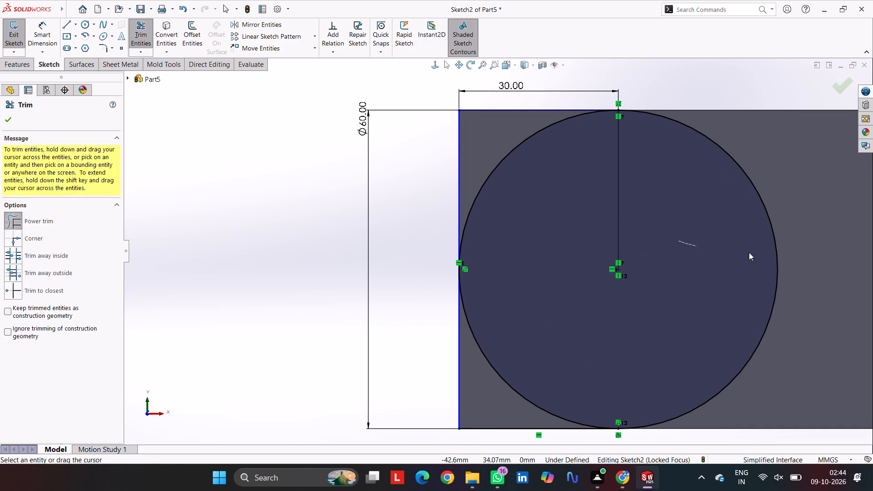
pyautogui.moveTo(749, 252); pyautogui.dragTo(802, 259)
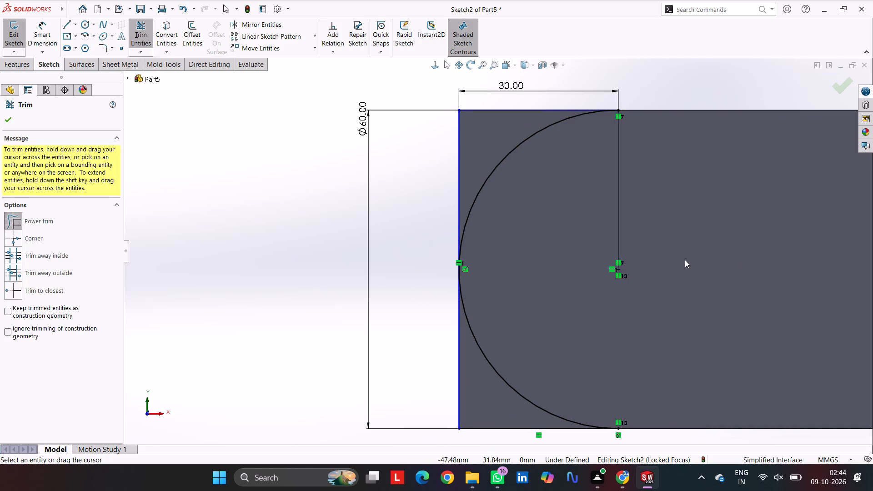
pyautogui.press('Return')
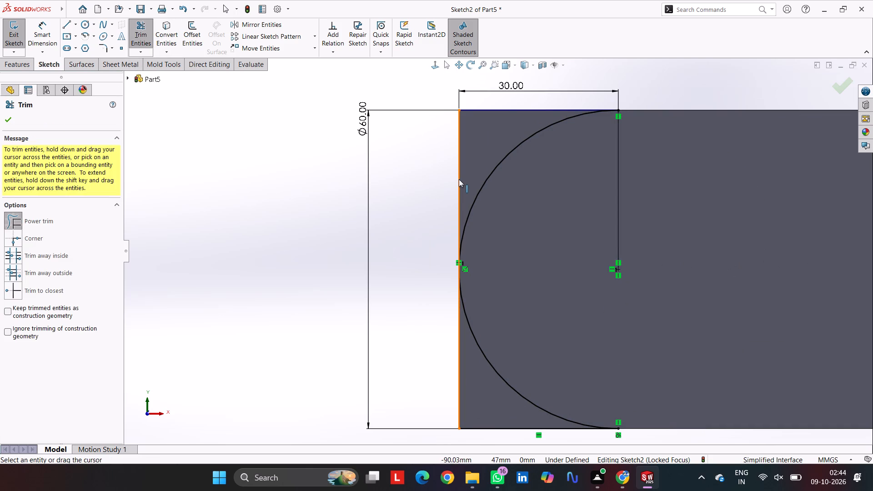
pyautogui.click(459, 179)
pyautogui.press('Escape')
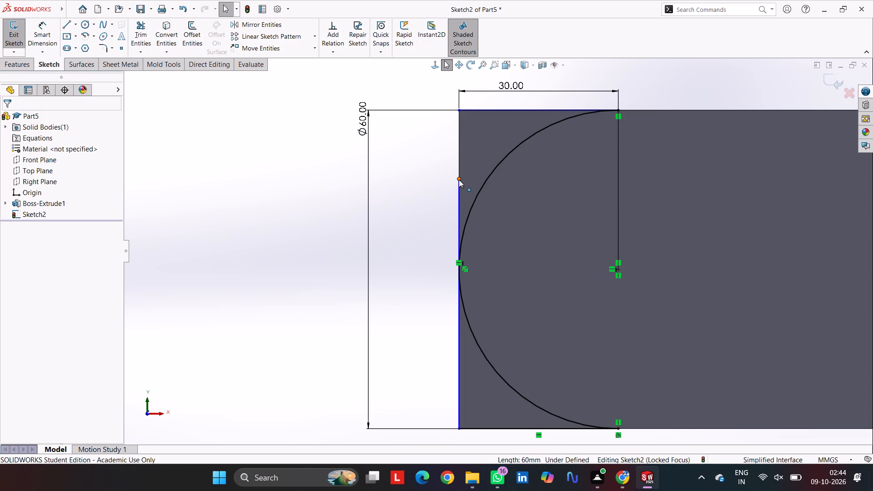
# Move the shortened flat-end line's upper endpoint back onto the solid's upper corner.
pyautogui.moveTo(459, 178); pyautogui.dragTo(459, 108)
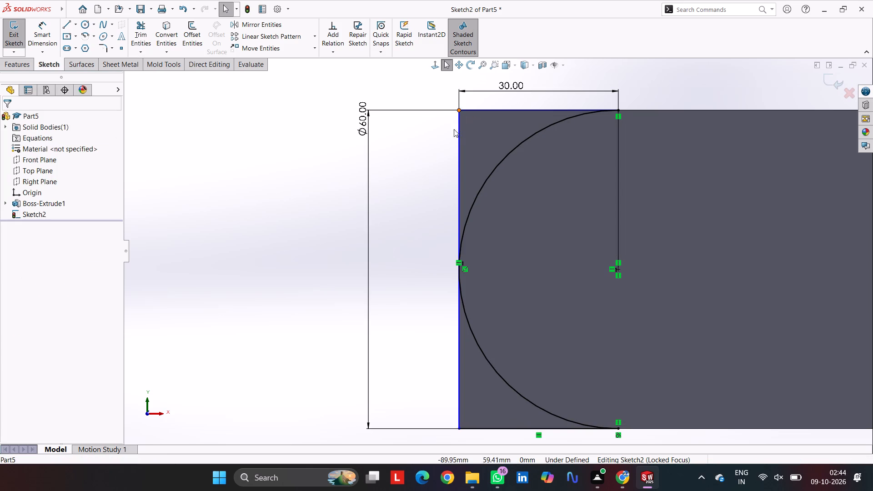
pyautogui.click(419, 195)
pyautogui.press('Escape')
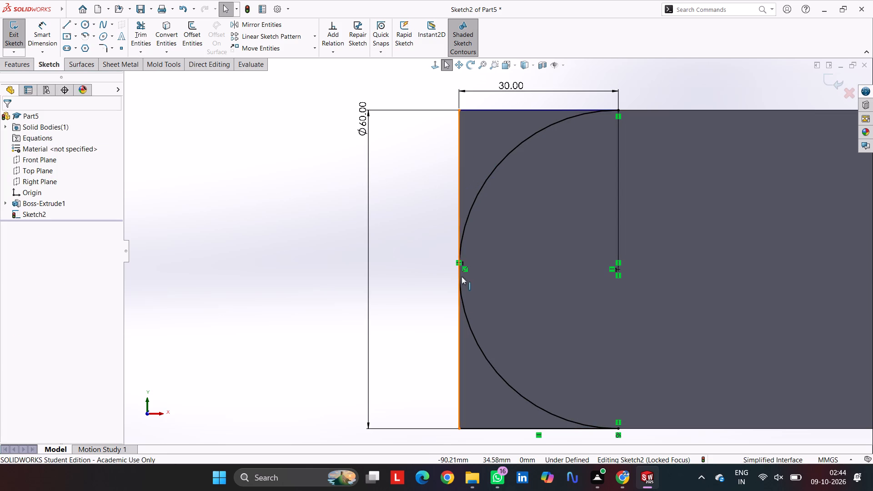
# Dimension the vertical sketch line along the flat end at 60 mm.
pyautogui.click(462, 367)
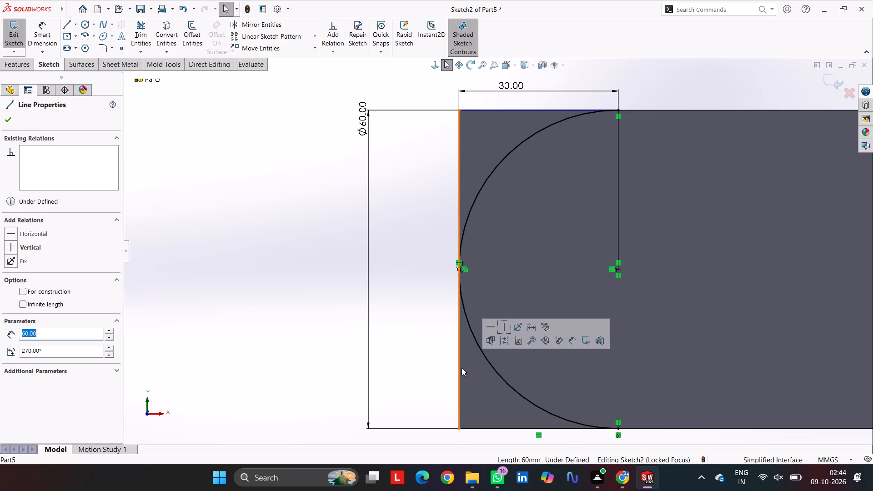
pyautogui.click(40, 34)
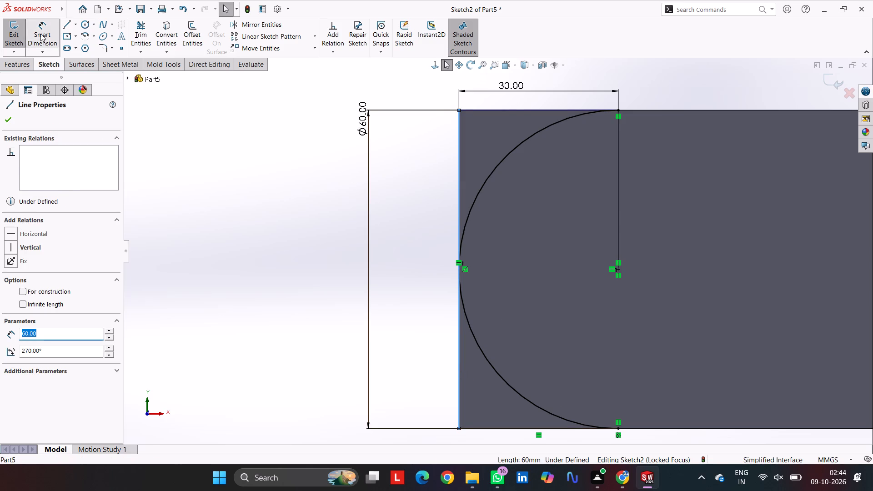
pyautogui.click(457, 167)
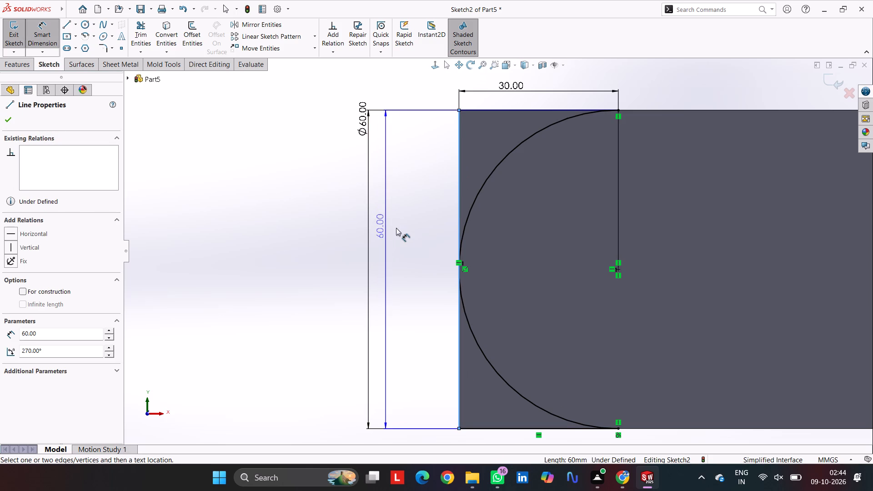
pyautogui.click(399, 228)
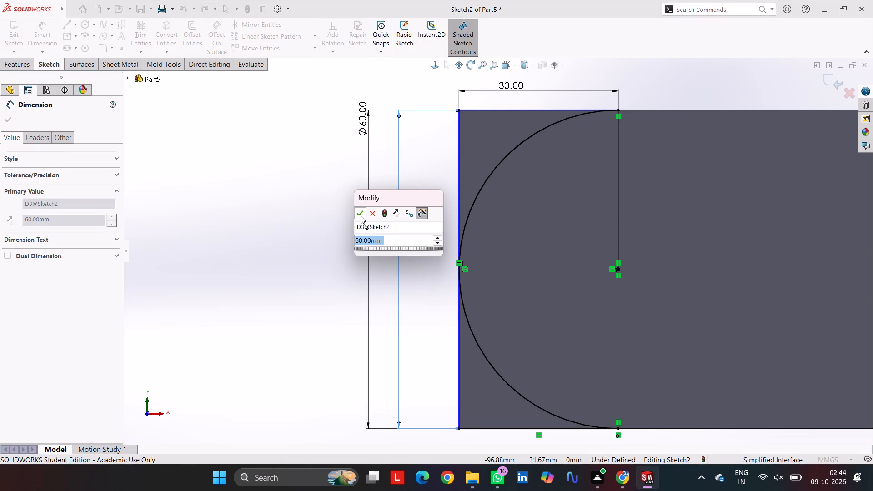
pyautogui.click(361, 216)
# Dimension the vertical flat-end line 90 mm from the origin, placing the dimension below the solid.
pyautogui.click(460, 399)
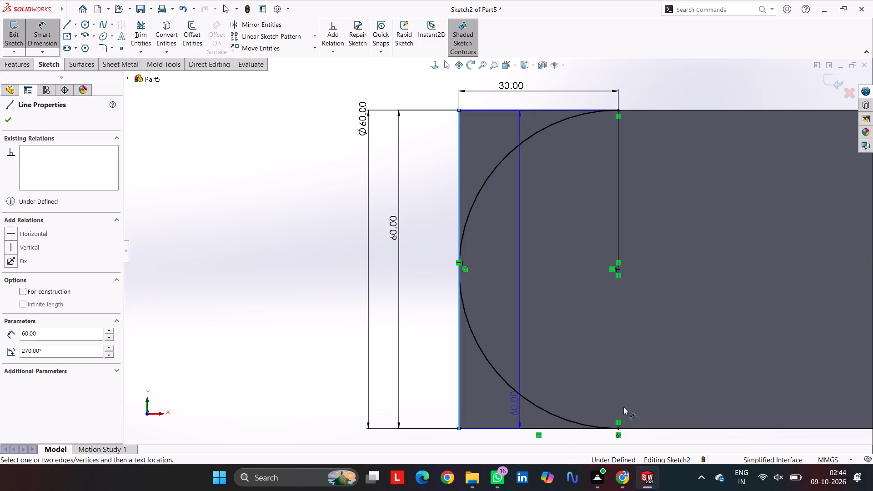
pyautogui.scroll(6, 660, 394)
pyautogui.scroll(-5, 647, 365)
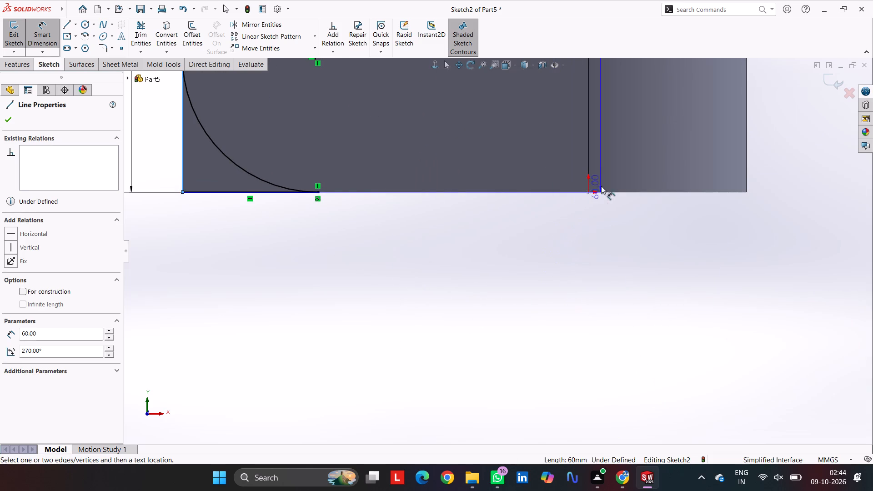
pyautogui.click(589, 191)
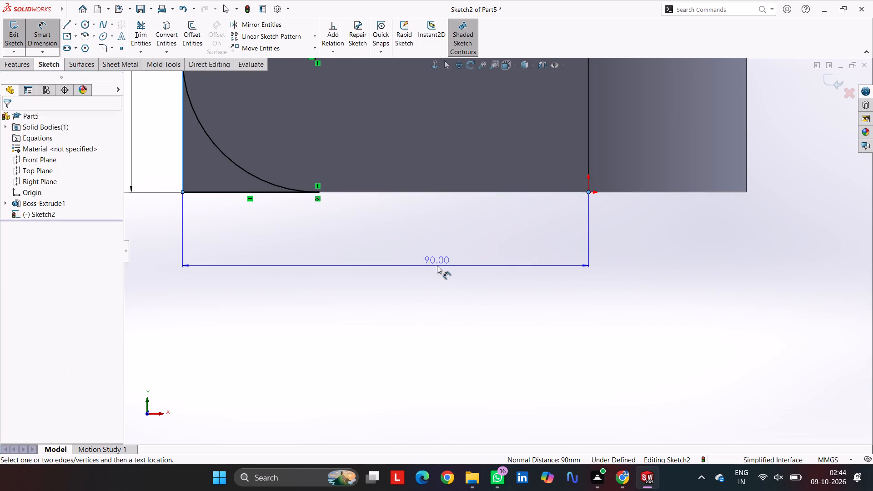
pyautogui.click(437, 266)
pyautogui.scroll(5, 461, 258)
pyautogui.click(401, 251)
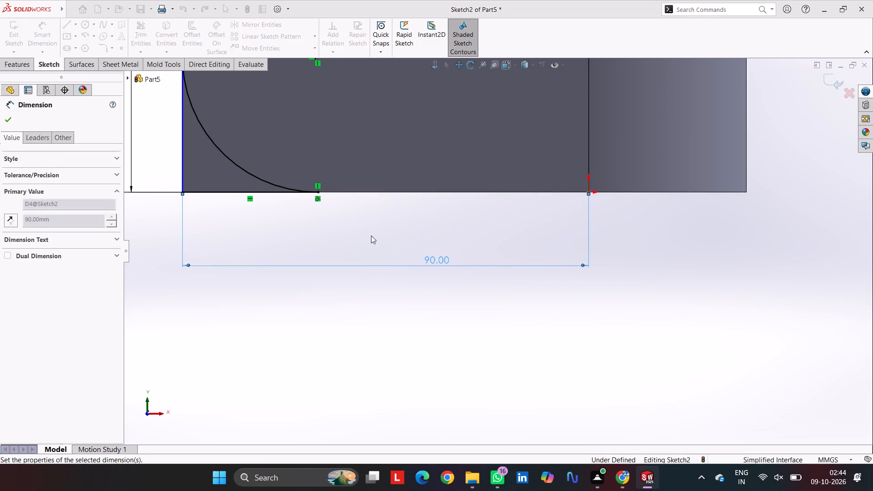
pyautogui.scroll(6, 236, 194)
pyautogui.scroll(-6, 355, 145)
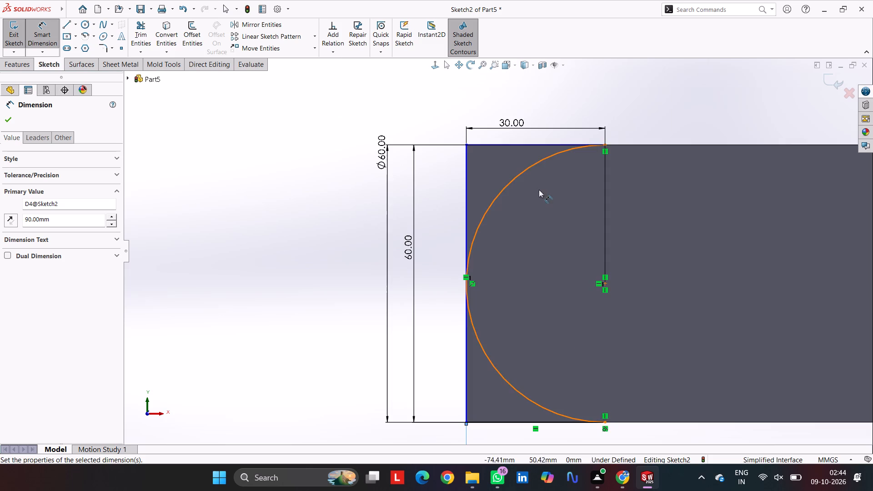
pyautogui.scroll(-4, 539, 190)
pyautogui.press('Escape')
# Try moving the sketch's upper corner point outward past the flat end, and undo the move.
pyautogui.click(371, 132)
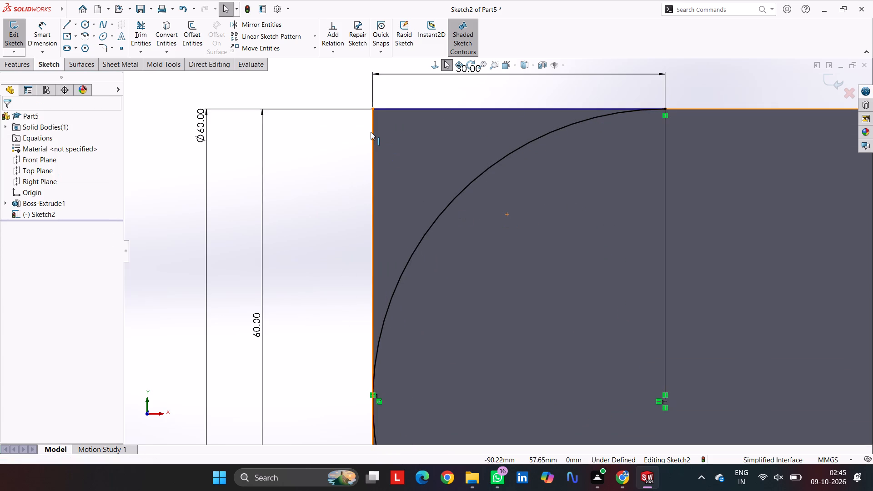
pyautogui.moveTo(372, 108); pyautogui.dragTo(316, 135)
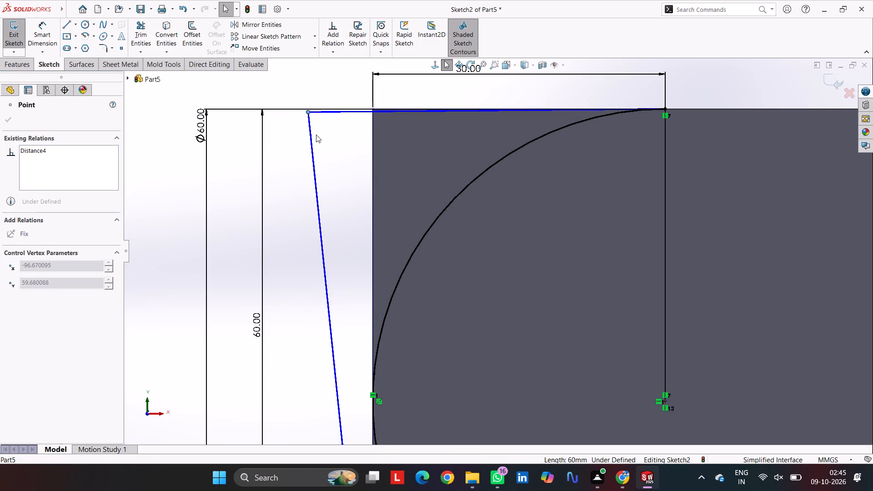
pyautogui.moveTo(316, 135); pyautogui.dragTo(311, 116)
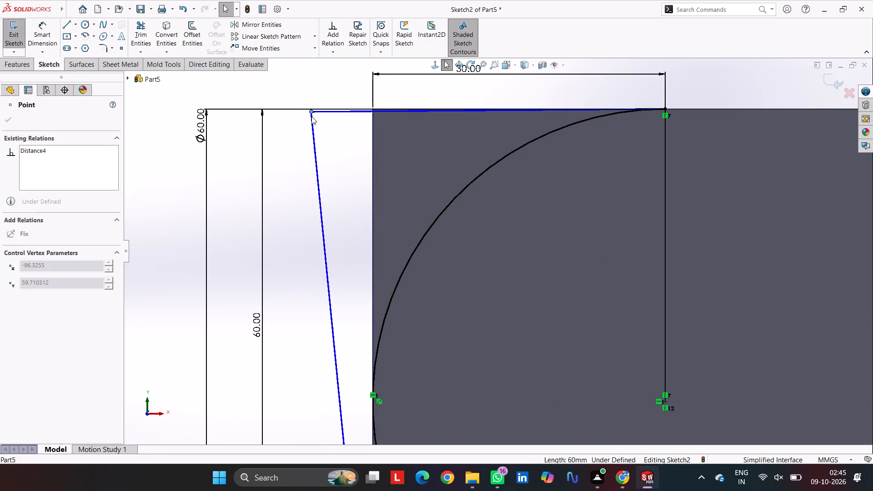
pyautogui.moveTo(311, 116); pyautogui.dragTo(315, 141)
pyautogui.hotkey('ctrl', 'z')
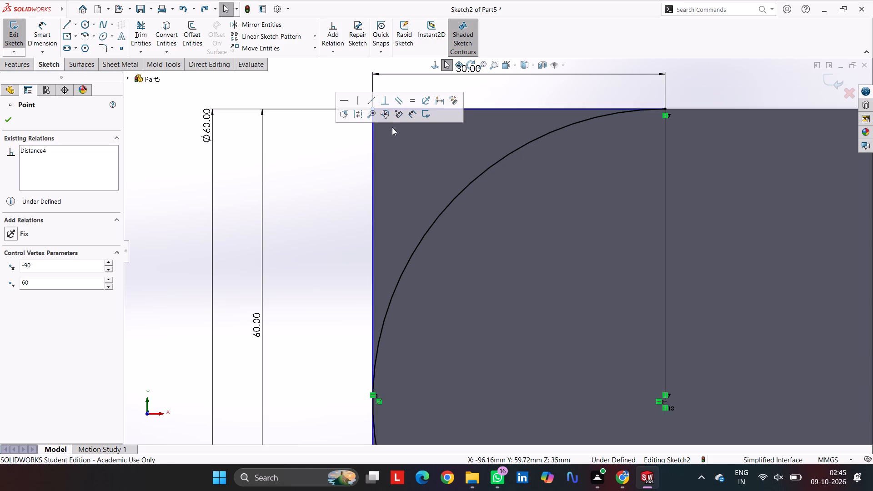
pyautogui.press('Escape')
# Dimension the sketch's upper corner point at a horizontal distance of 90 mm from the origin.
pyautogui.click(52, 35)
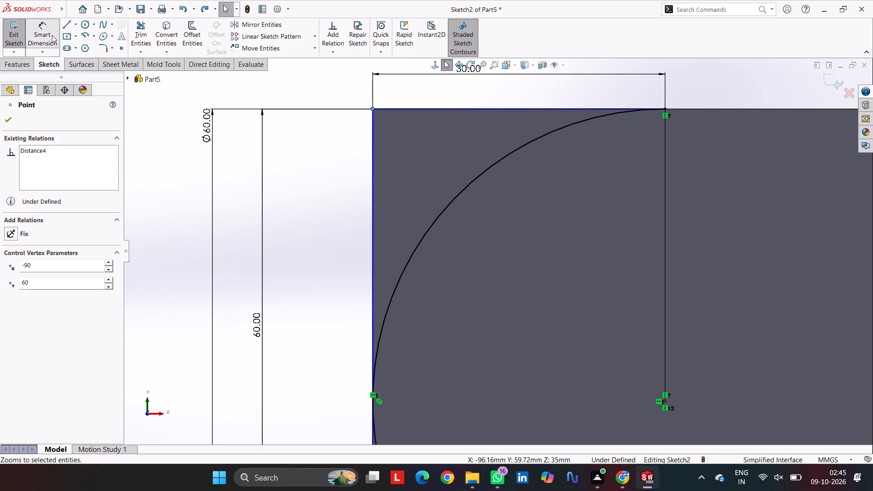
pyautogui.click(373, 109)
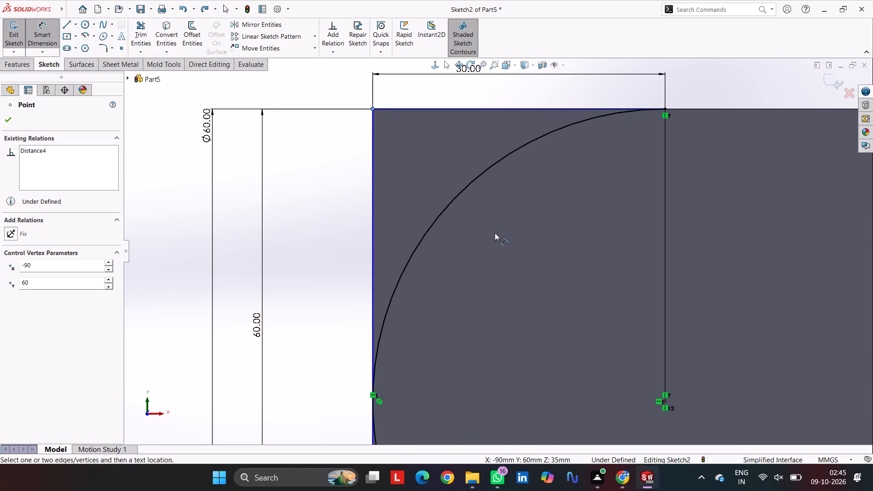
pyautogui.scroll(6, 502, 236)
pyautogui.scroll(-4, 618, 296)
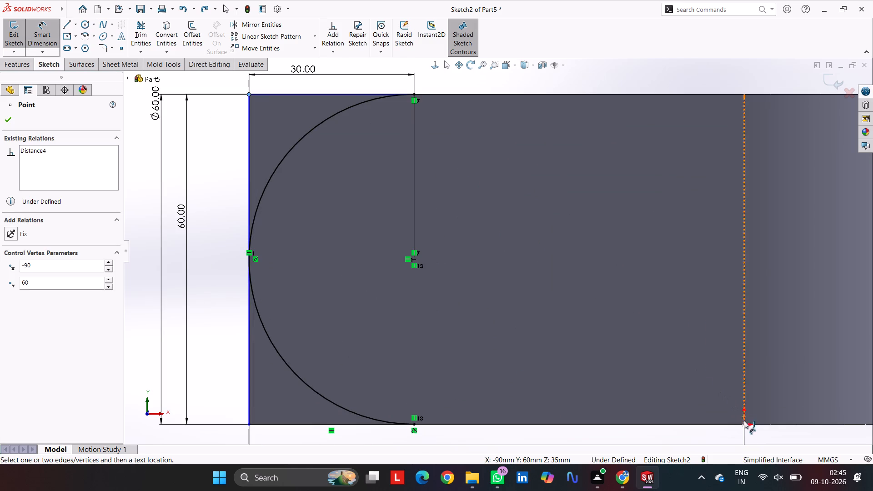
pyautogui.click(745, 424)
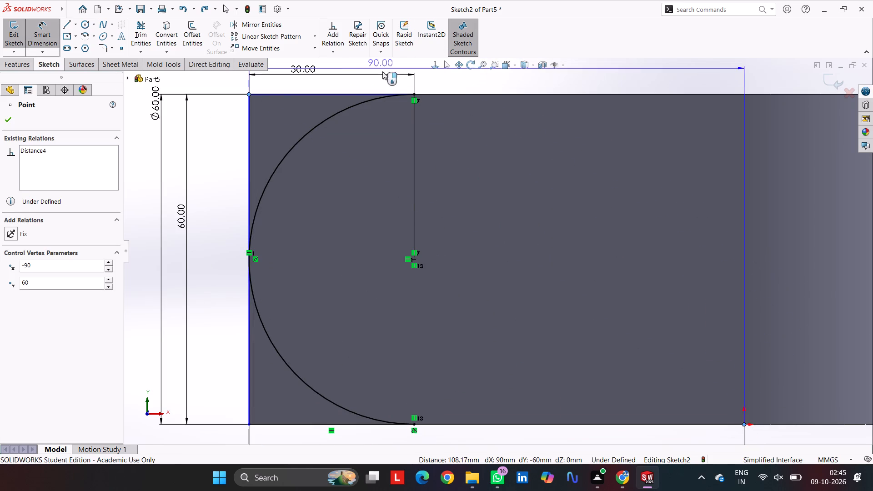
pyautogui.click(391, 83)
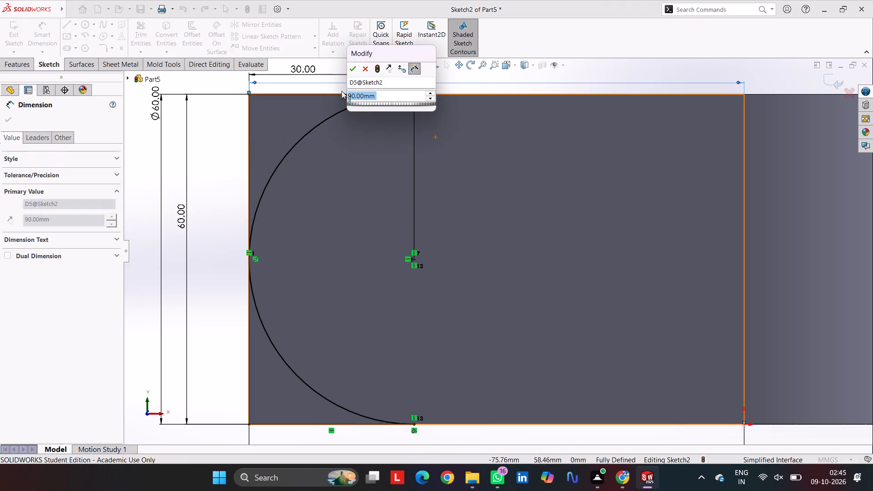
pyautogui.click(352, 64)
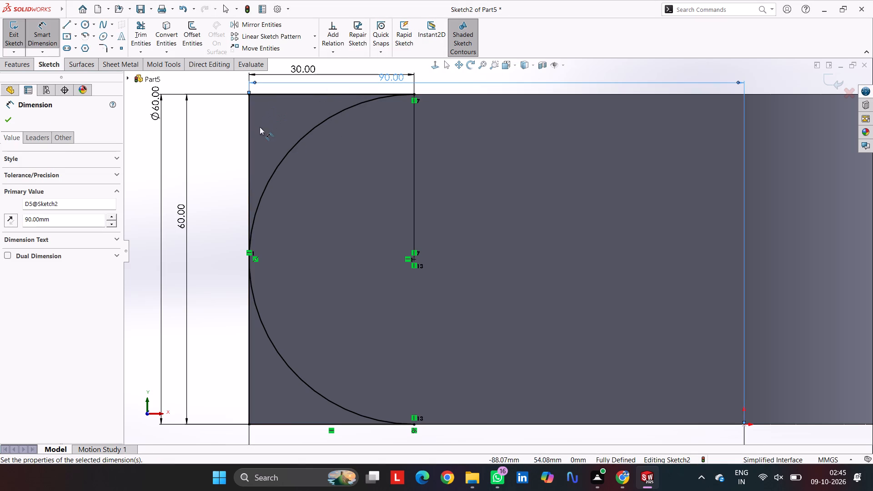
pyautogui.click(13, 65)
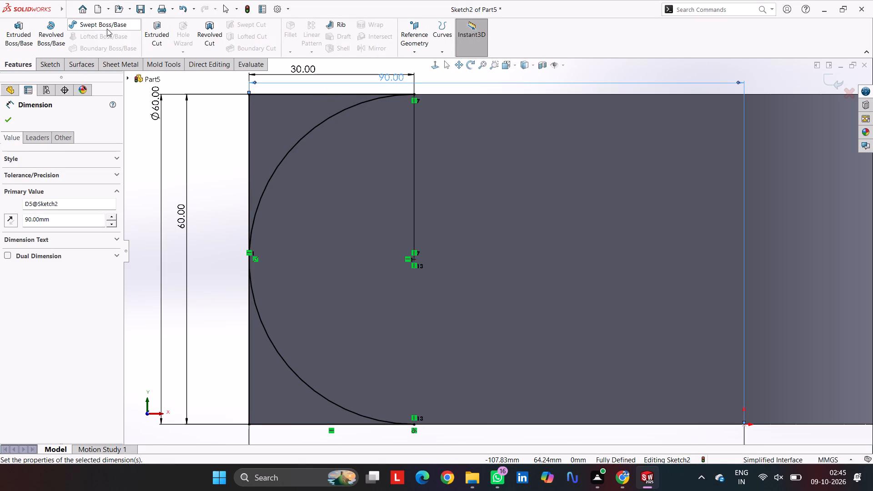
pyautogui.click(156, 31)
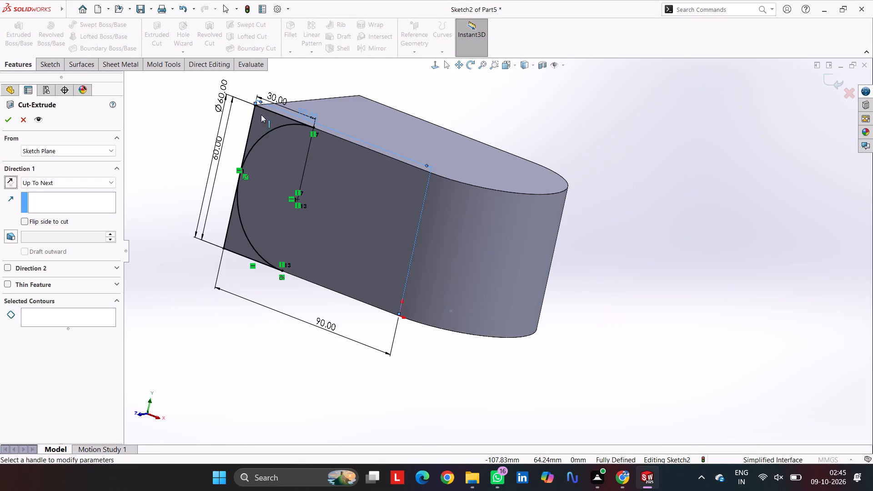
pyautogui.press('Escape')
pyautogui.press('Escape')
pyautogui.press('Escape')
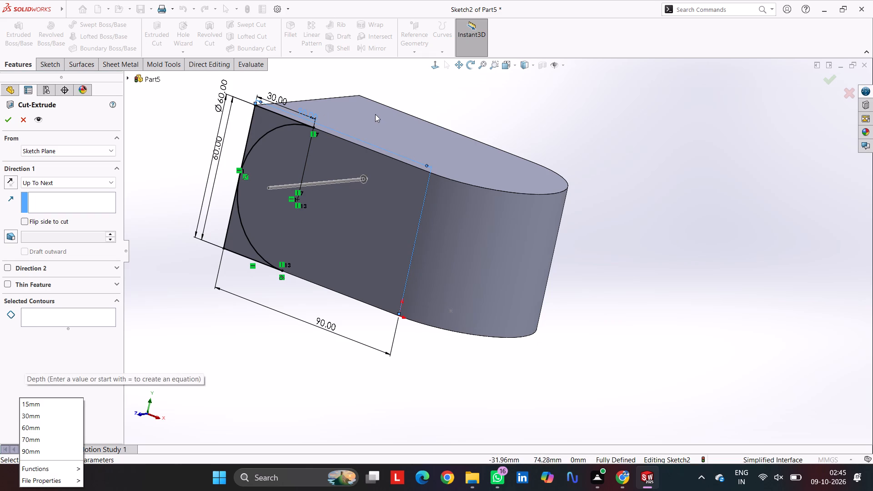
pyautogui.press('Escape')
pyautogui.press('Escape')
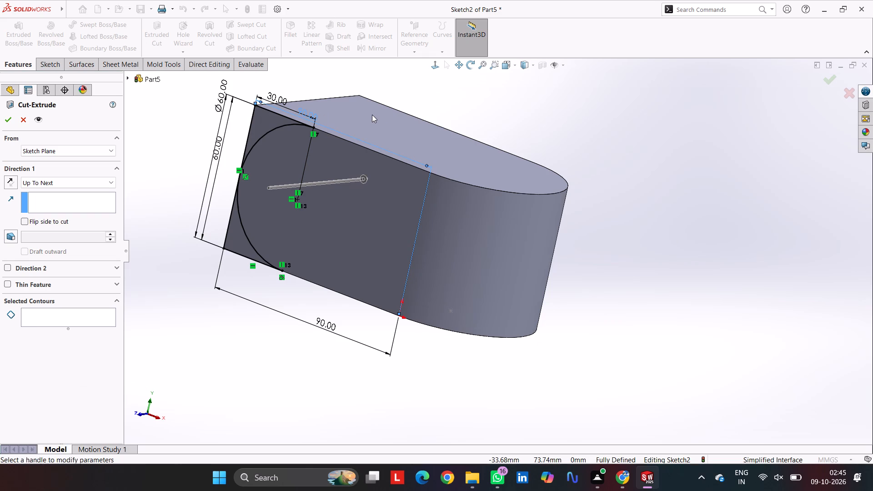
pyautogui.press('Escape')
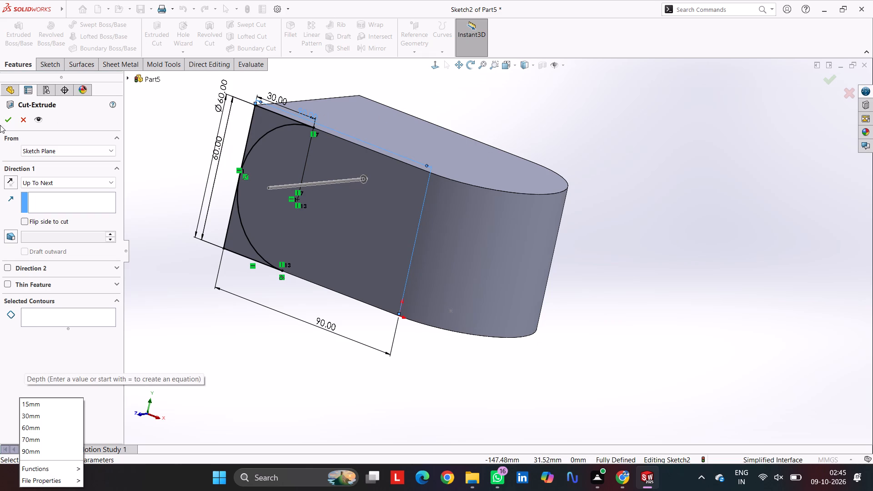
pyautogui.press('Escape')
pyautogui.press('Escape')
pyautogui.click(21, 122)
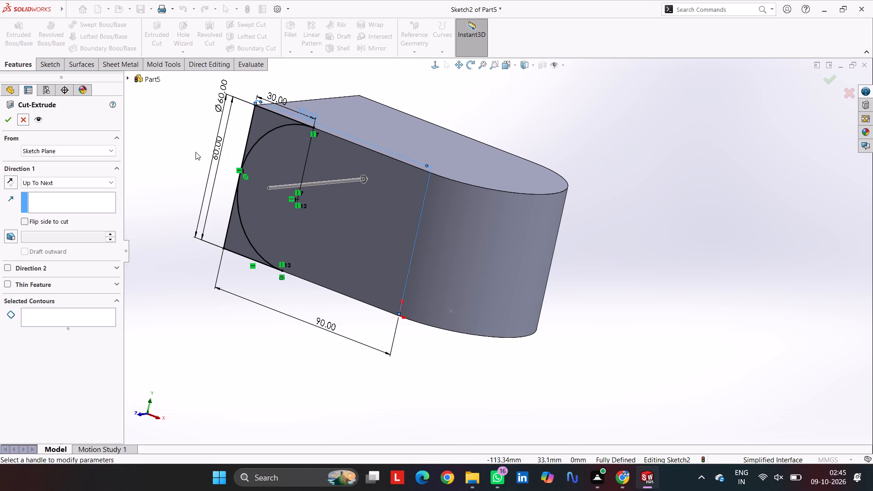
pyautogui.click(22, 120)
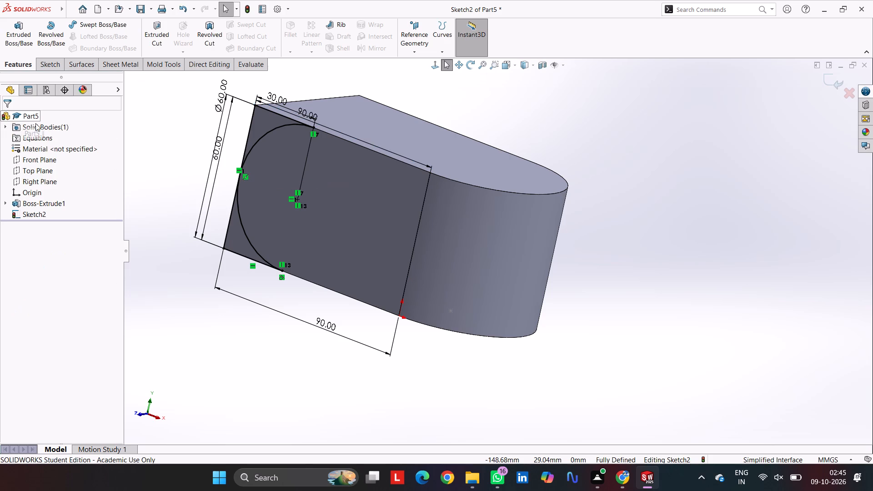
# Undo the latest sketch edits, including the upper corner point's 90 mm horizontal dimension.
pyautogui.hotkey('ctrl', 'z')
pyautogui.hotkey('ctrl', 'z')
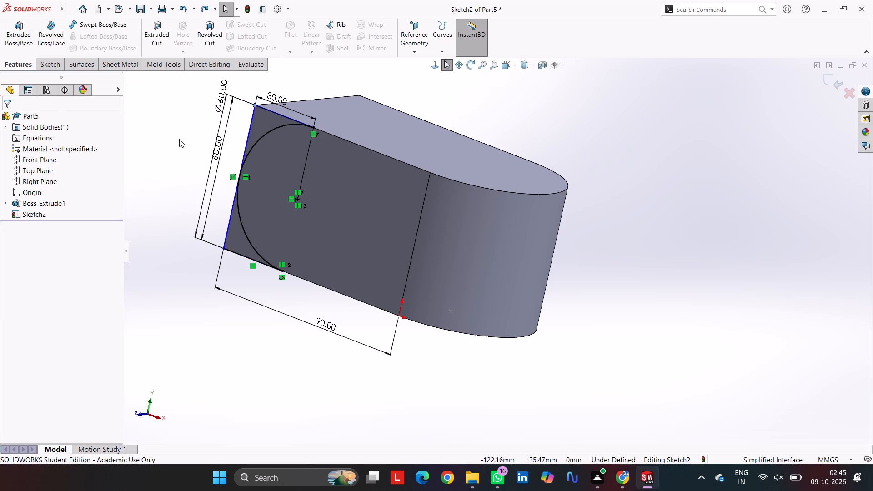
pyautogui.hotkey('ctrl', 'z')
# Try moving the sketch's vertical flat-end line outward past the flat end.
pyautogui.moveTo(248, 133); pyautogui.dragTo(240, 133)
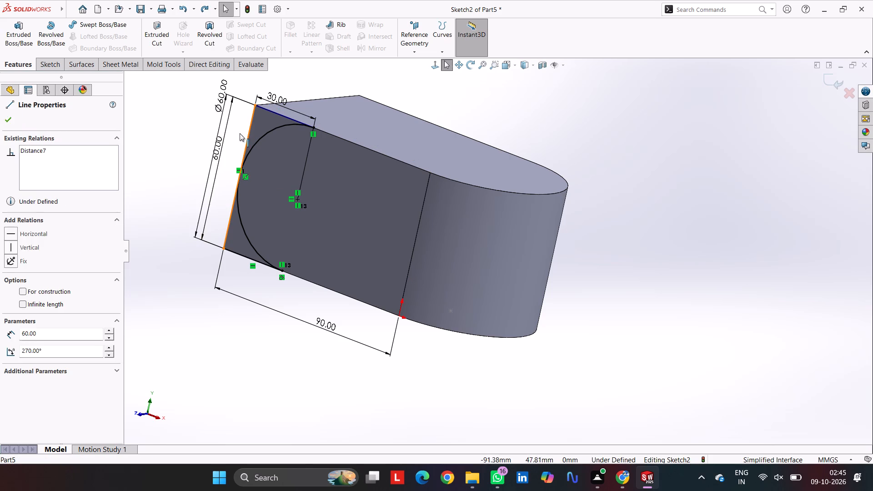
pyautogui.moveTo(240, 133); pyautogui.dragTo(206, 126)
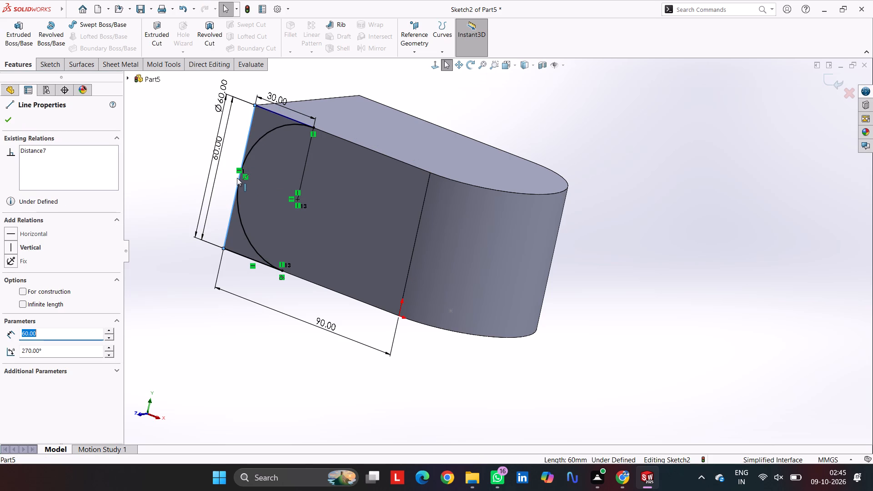
# Undo the sketch edits back to the full 60 mm circle, removing the 90 mm dimension, the trim and the corner lines.
pyautogui.hotkey('ctrl', 'z')
pyautogui.hotkey('ctrl', 'z')
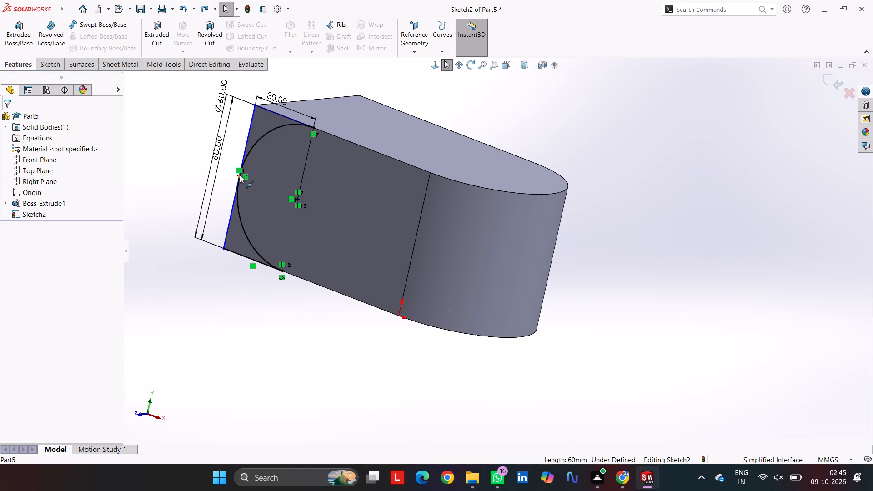
pyautogui.hotkey('ctrl', 'z')
pyautogui.hotkey('ctrl', '1')
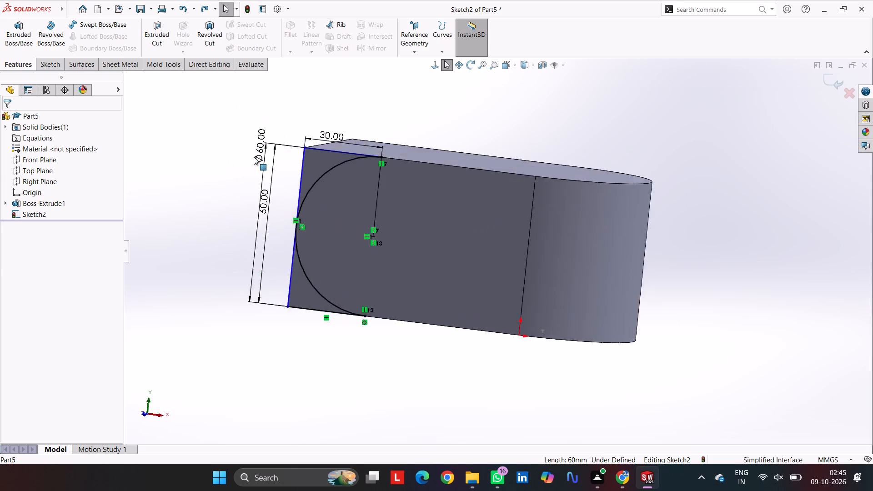
pyautogui.hotkey('ctrl', 'z')
pyautogui.hotkey('ctrl', 'z')
pyautogui.hotkey('ctrl', 'z')
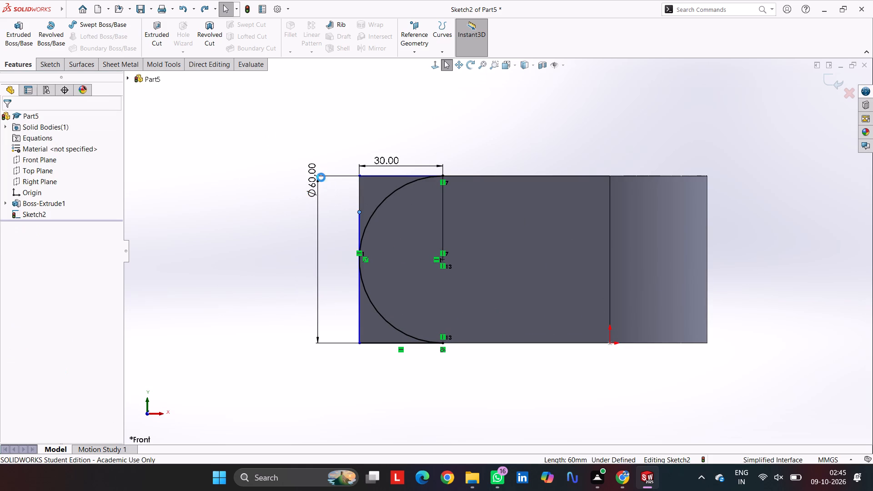
pyautogui.hotkey('ctrl', 'z')
pyautogui.hotkey('ctrl', 'z')
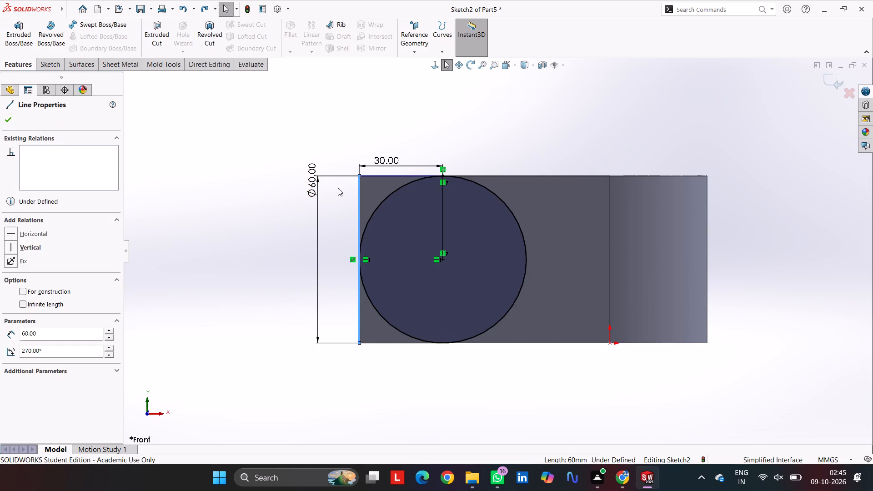
pyautogui.hotkey('ctrl', 'z')
pyautogui.scroll(-3, 369, 198)
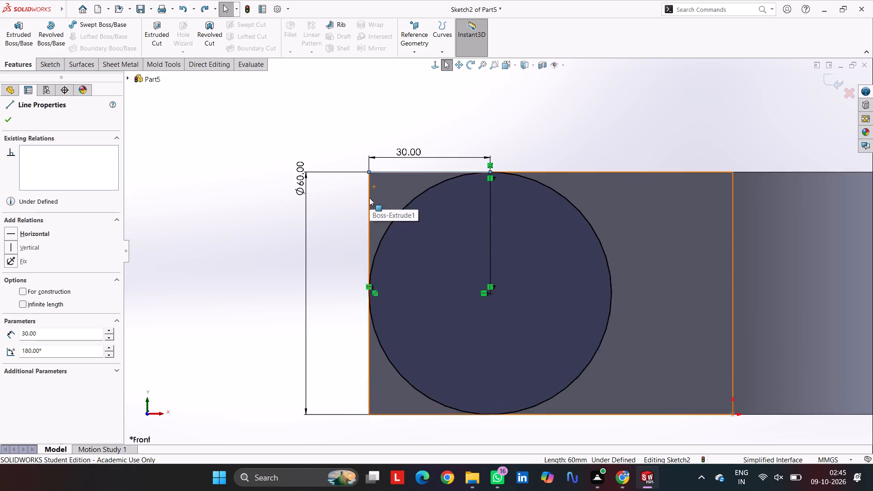
pyautogui.scroll(-4, 369, 198)
pyautogui.hotkey('ctrl', 'z')
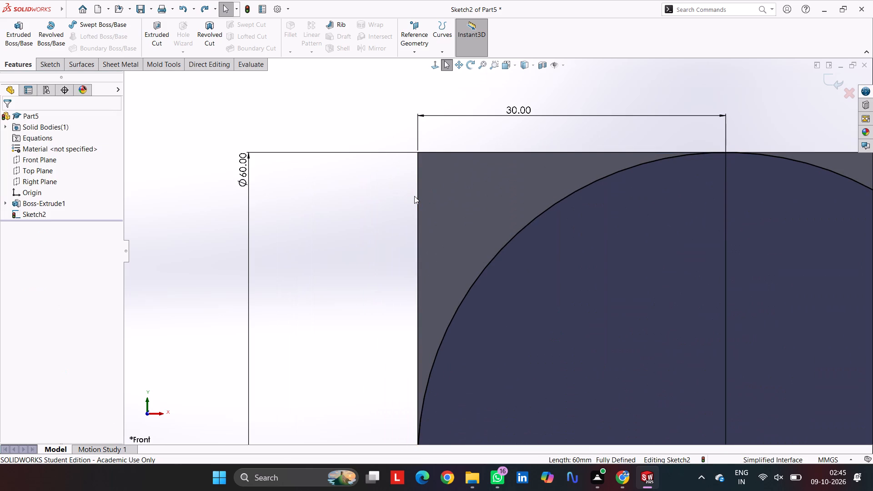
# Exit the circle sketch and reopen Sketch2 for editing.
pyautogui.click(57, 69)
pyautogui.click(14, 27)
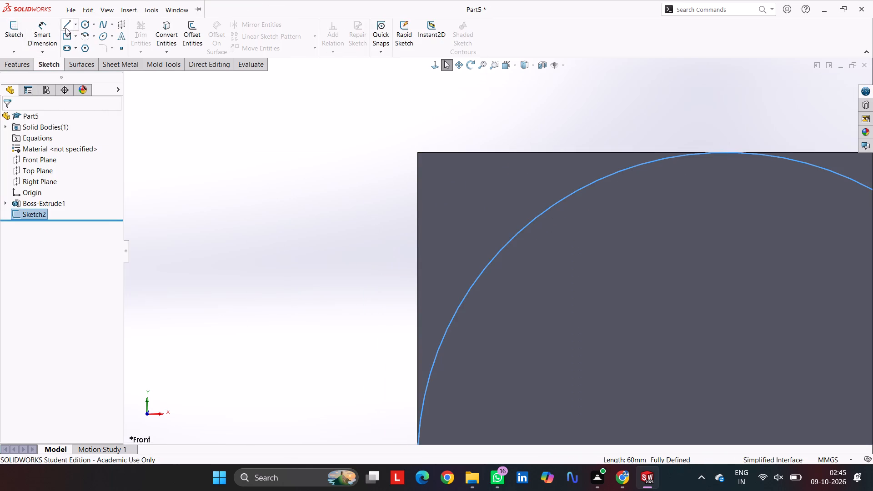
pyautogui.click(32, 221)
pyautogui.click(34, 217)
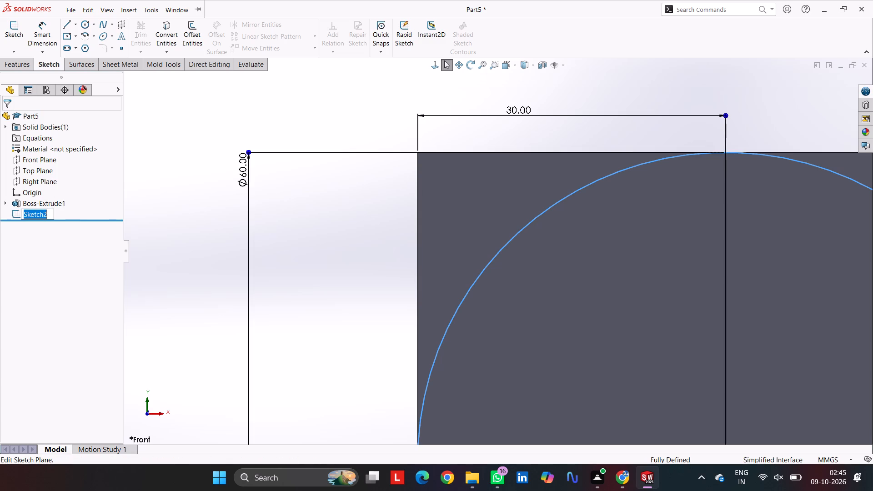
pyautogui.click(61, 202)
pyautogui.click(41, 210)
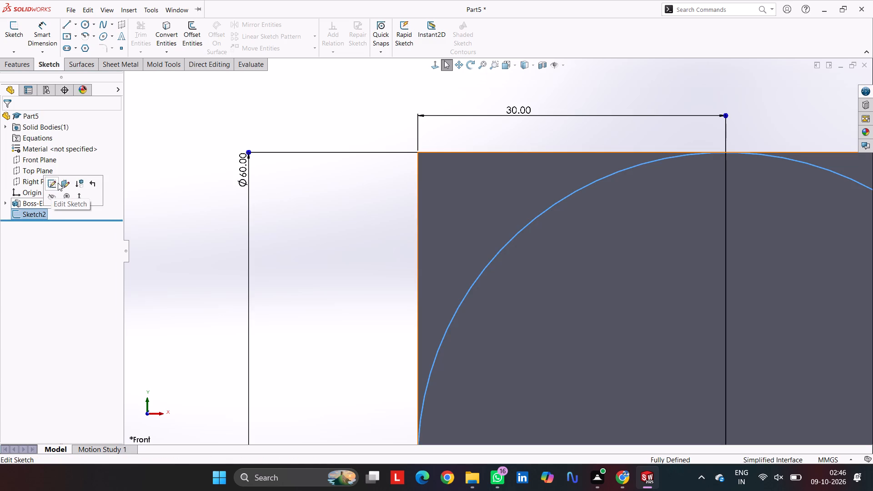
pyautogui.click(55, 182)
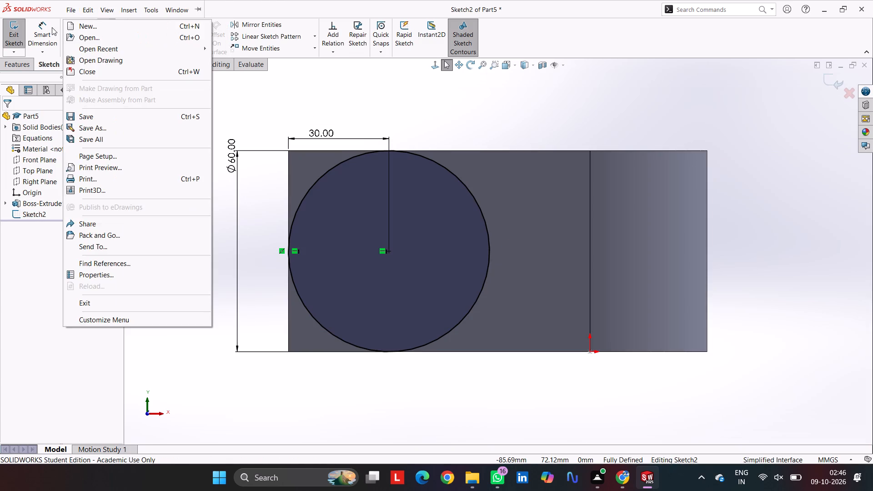
# Draw connected lines from the circle's top about 59 mm out past the flat end, down 60 mm, and back to the circle's bottom.
pyautogui.click(51, 27)
pyautogui.click(64, 23)
pyautogui.scroll(-5, 271, 121)
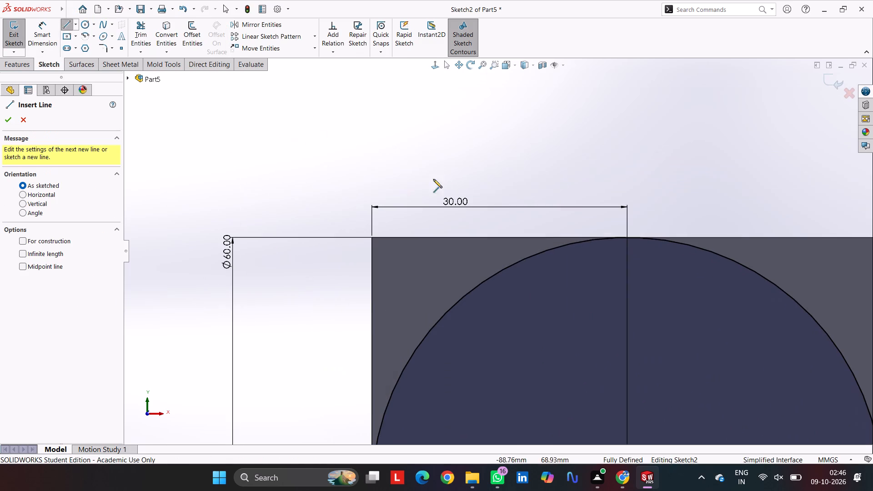
pyautogui.click(628, 237)
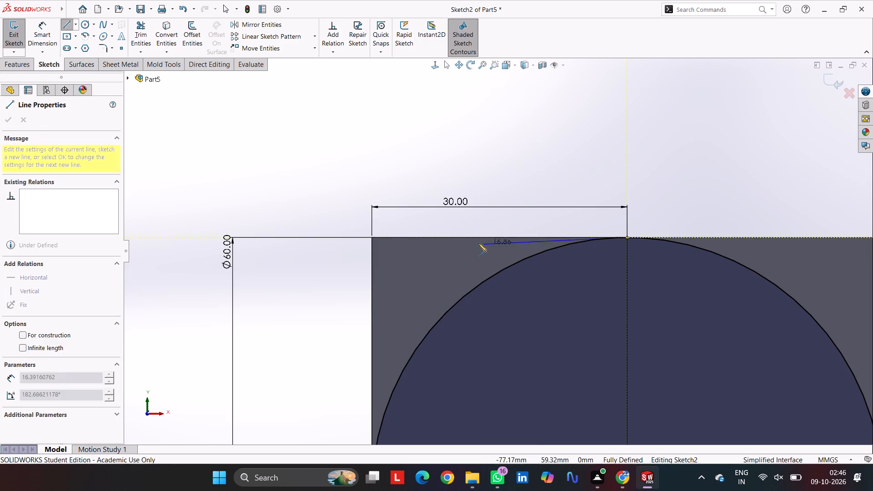
pyautogui.scroll(3, 477, 243)
pyautogui.click(284, 245)
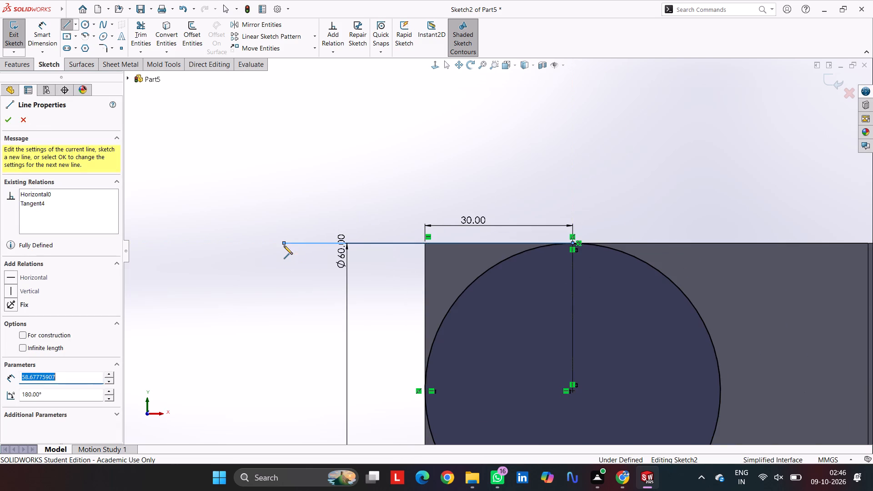
pyautogui.scroll(8, 285, 286)
pyautogui.scroll(-6, 447, 321)
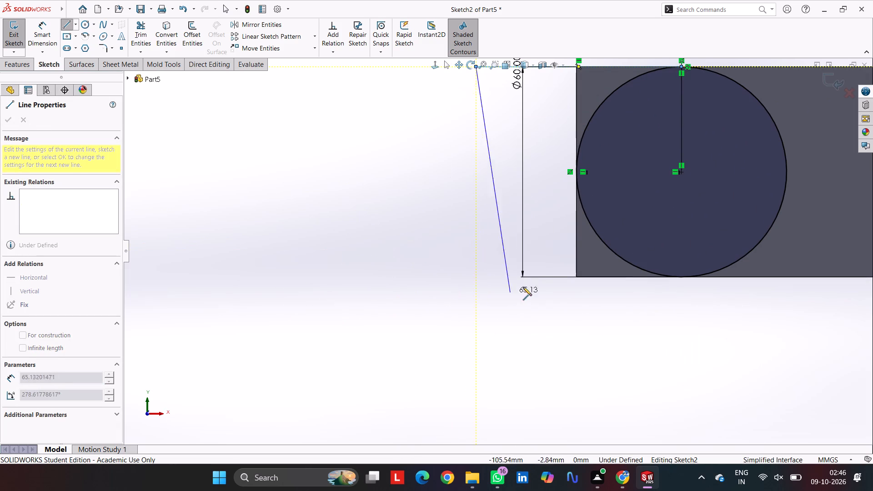
pyautogui.click(477, 278)
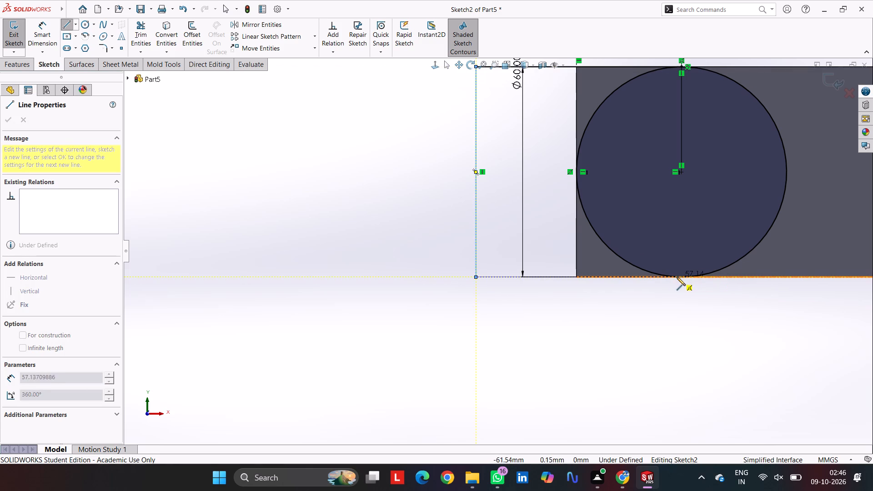
pyautogui.click(681, 278)
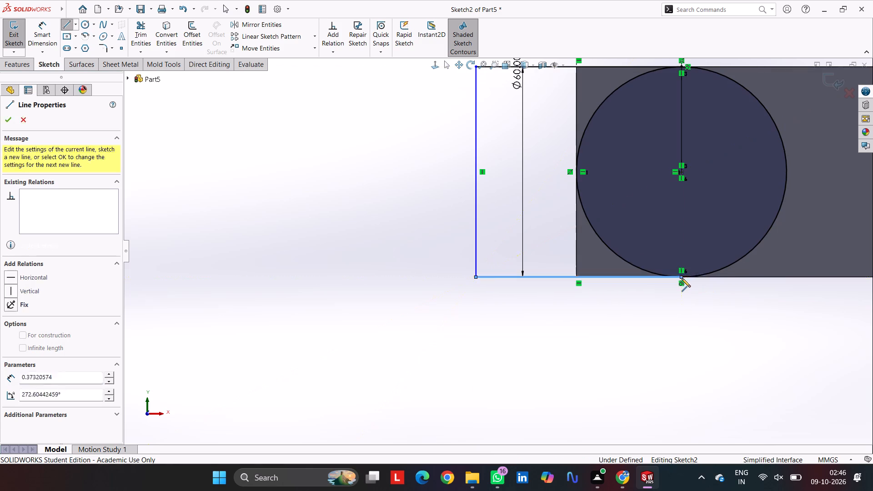
pyautogui.press('Escape')
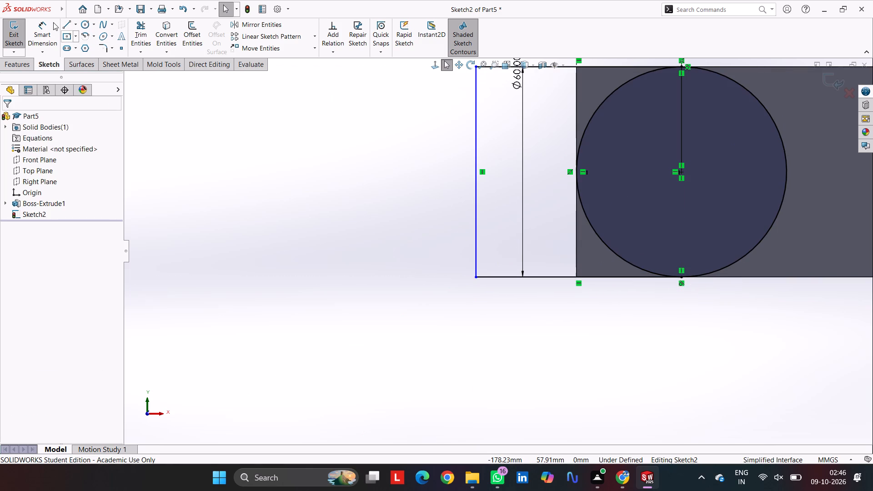
# Dimension the outer vertical line 20 mm from the circle's centre, placing the dimension below the solid.
pyautogui.click(38, 20)
pyautogui.click(474, 241)
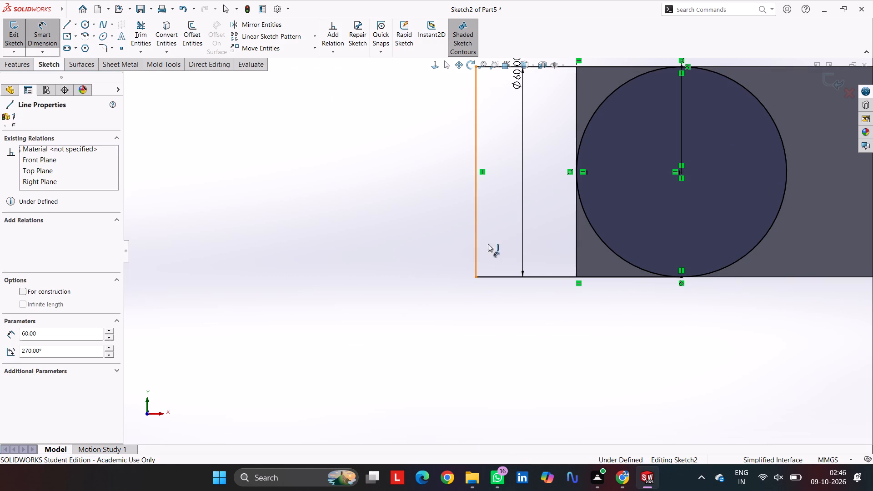
pyautogui.click(682, 172)
pyautogui.click(603, 323)
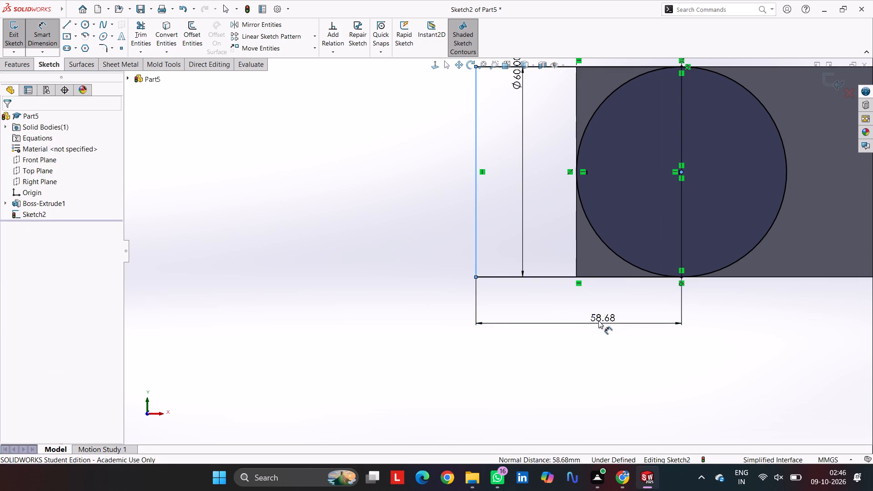
pyautogui.write('20')
pyautogui.press('Return')
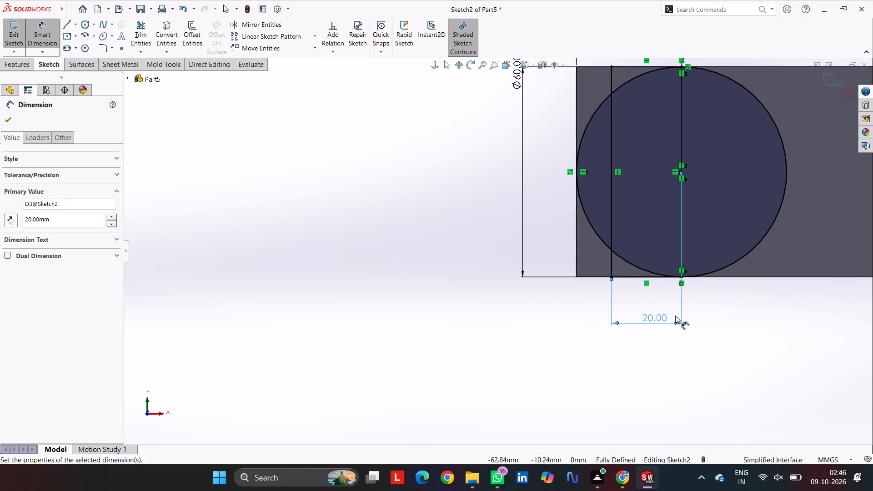
# Set the distance between the outer vertical line and the circle's centre to 60 mm.
pyautogui.doubleClick(664, 317)
pyautogui.write('60')
pyautogui.press('Return')
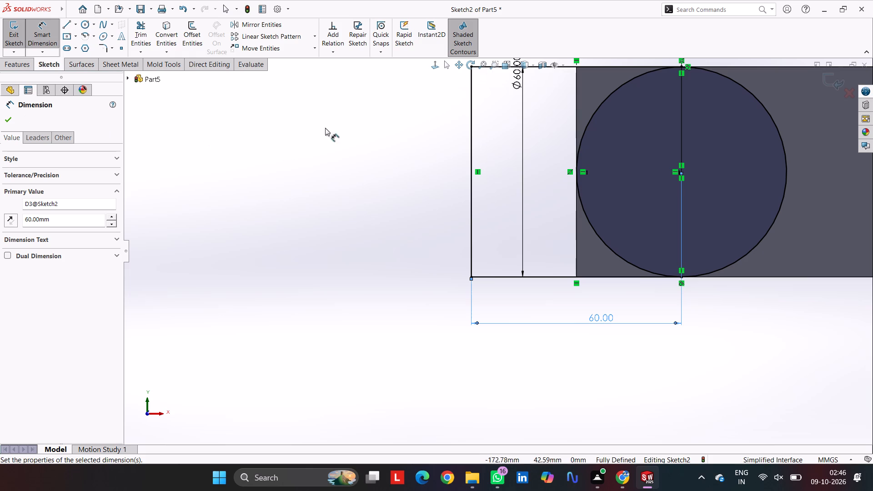
# Trim away the half of the circle facing the solid's rounded end.
pyautogui.click(143, 26)
pyautogui.moveTo(747, 169); pyautogui.dragTo(827, 190)
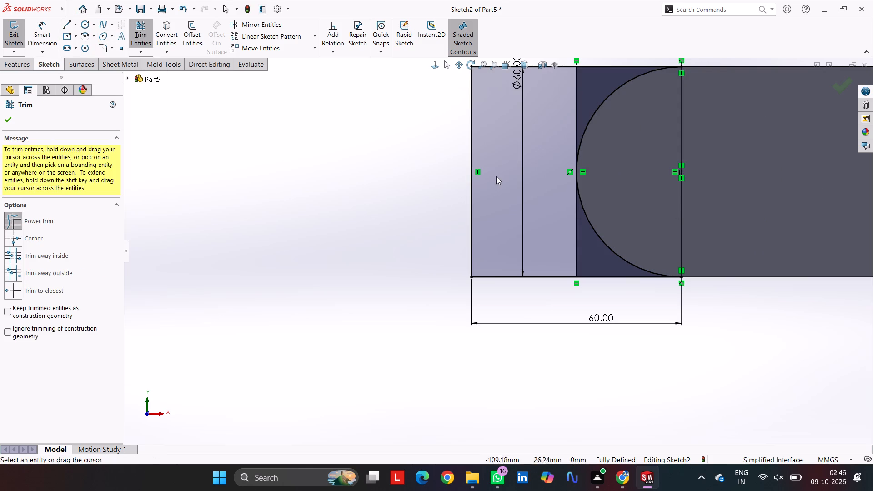
pyautogui.click(5, 119)
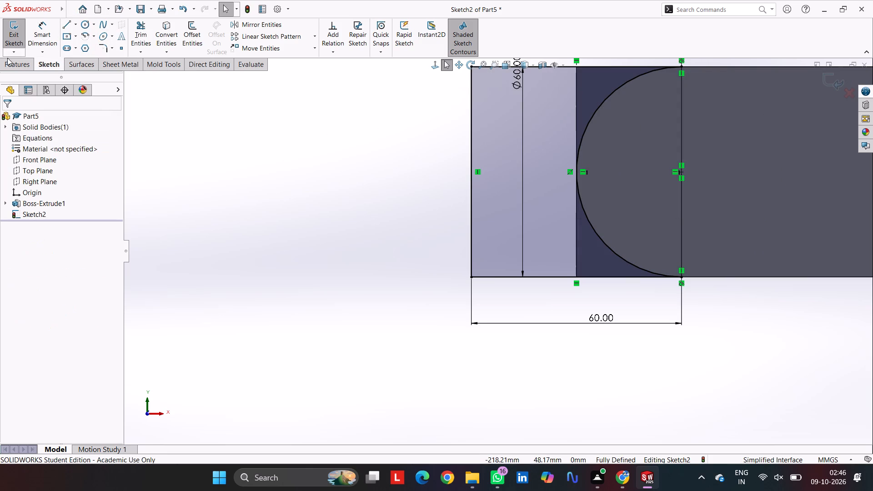
# Cut the closed profile outside the semicircle with an Extruded Cut using the Through All end condition.
pyautogui.click(17, 65)
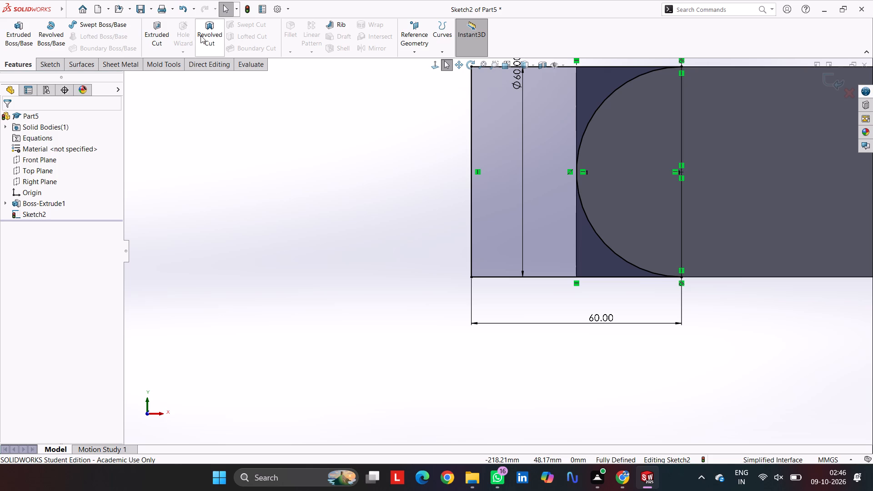
pyautogui.click(164, 37)
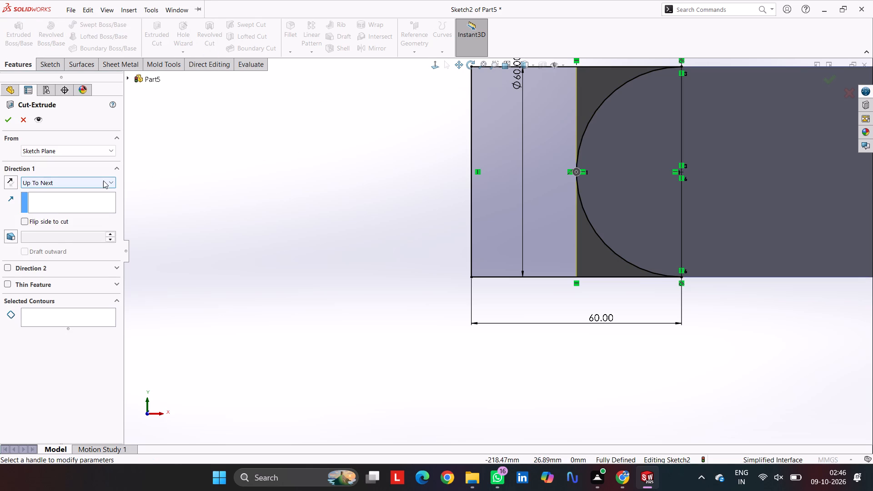
pyautogui.click(103, 180)
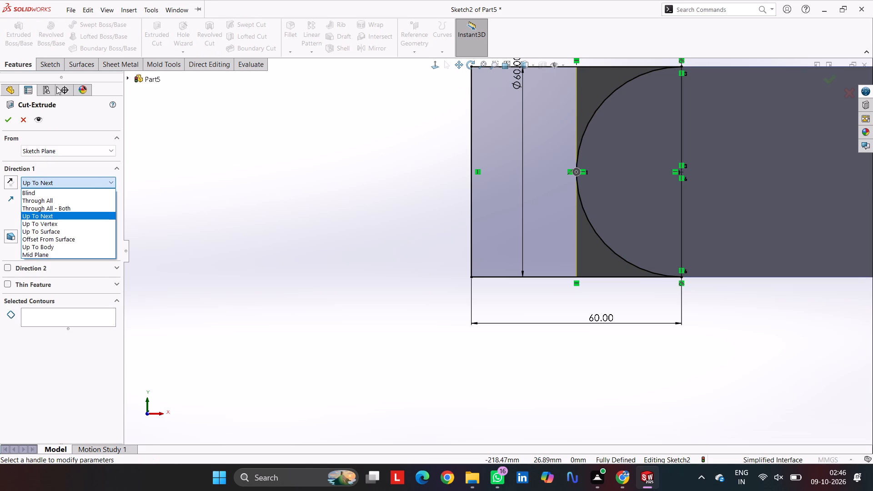
pyautogui.click(23, 118)
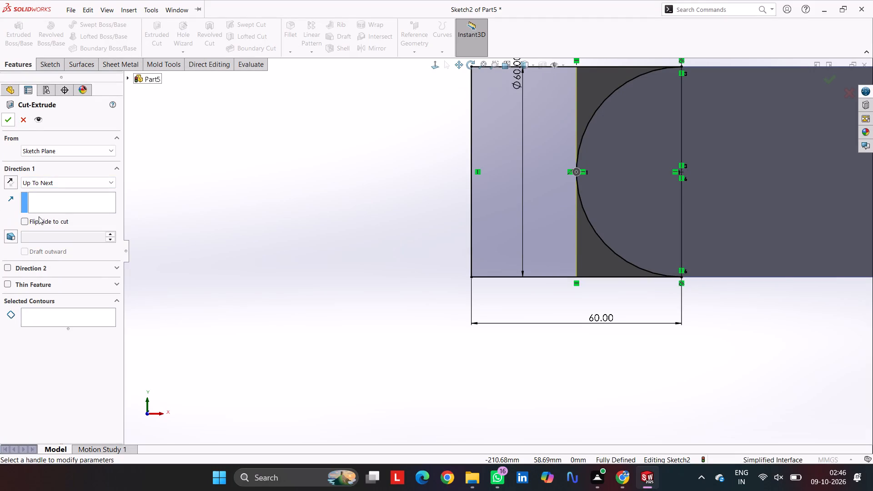
pyautogui.click(65, 182)
pyautogui.click(49, 201)
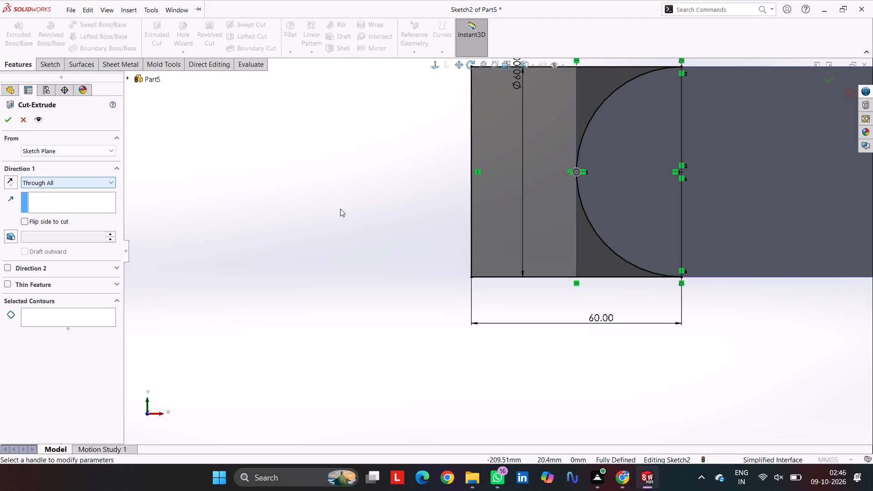
pyautogui.scroll(8, 647, 192)
pyautogui.press('Return')
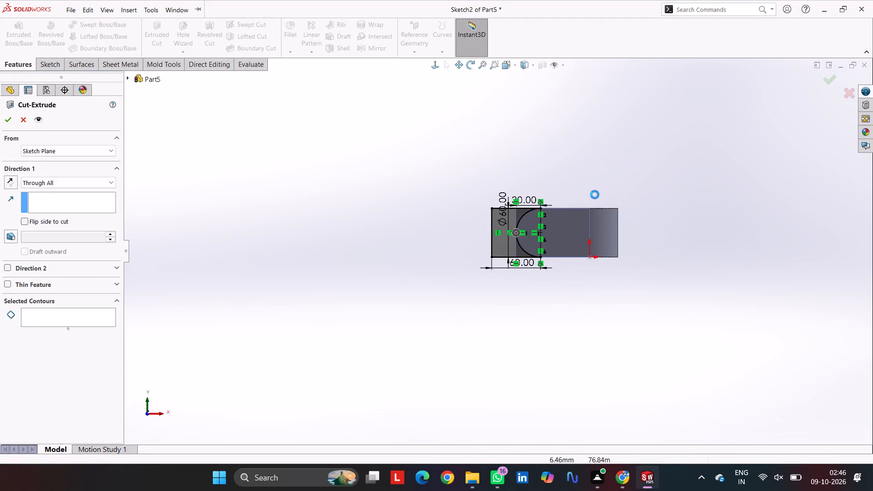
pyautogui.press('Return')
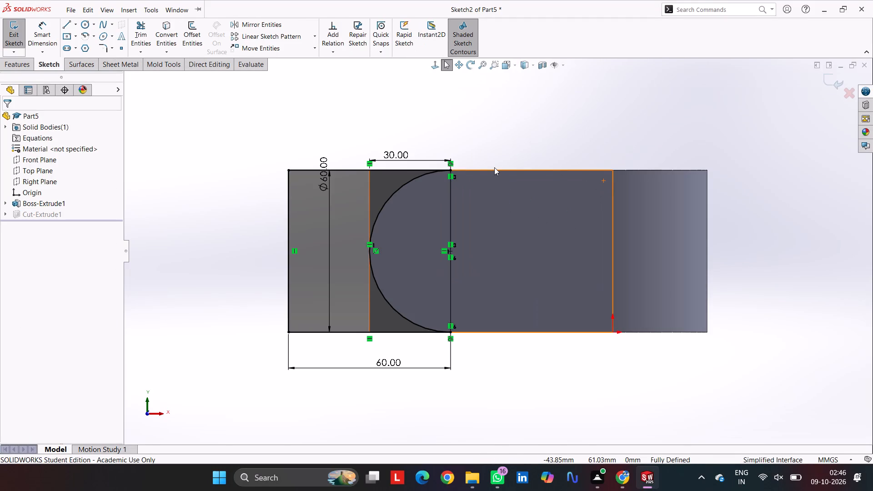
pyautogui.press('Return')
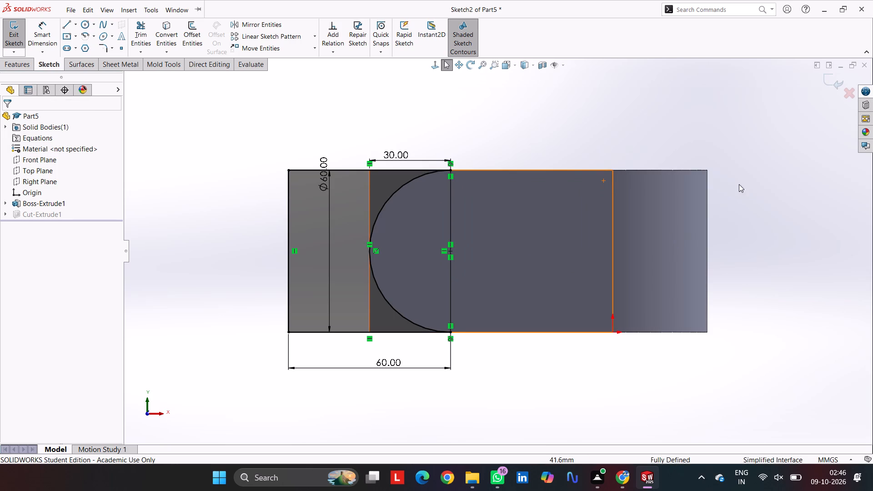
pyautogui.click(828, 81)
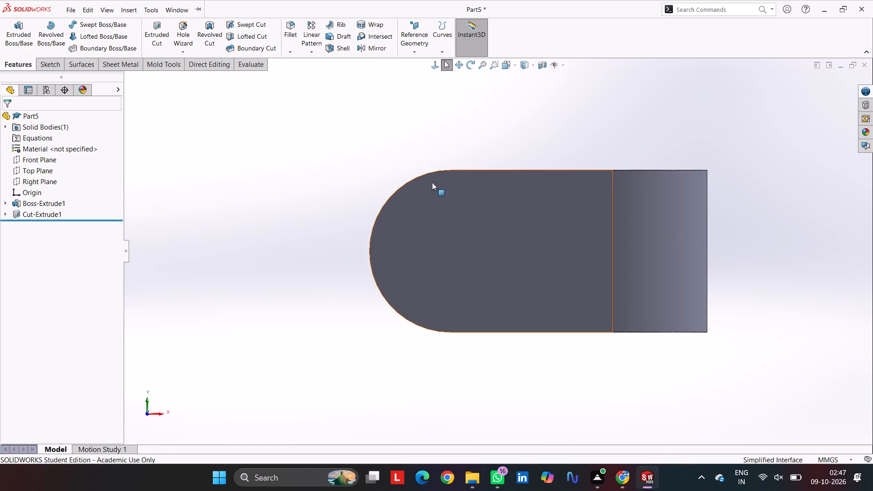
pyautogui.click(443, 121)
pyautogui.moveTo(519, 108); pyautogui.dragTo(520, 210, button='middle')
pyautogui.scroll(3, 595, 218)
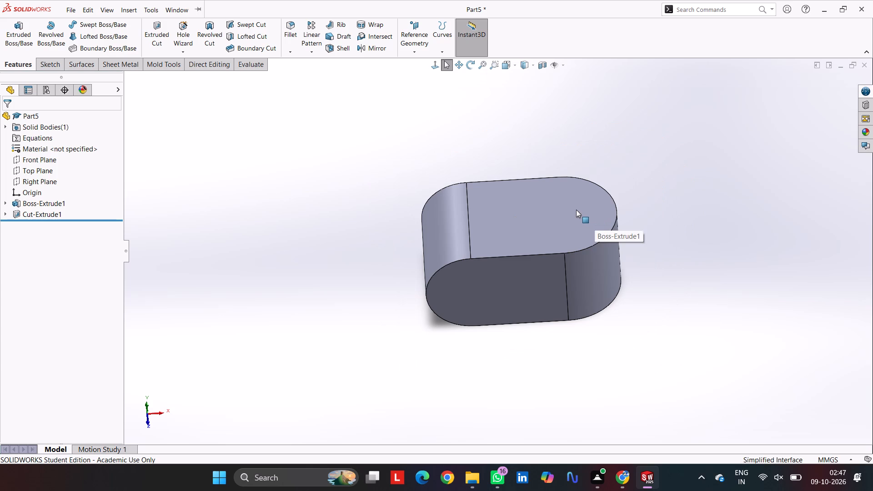
# Sketch a circle about 41 mm in diameter on the solid's top face, centred on the origin.
pyautogui.click(579, 225)
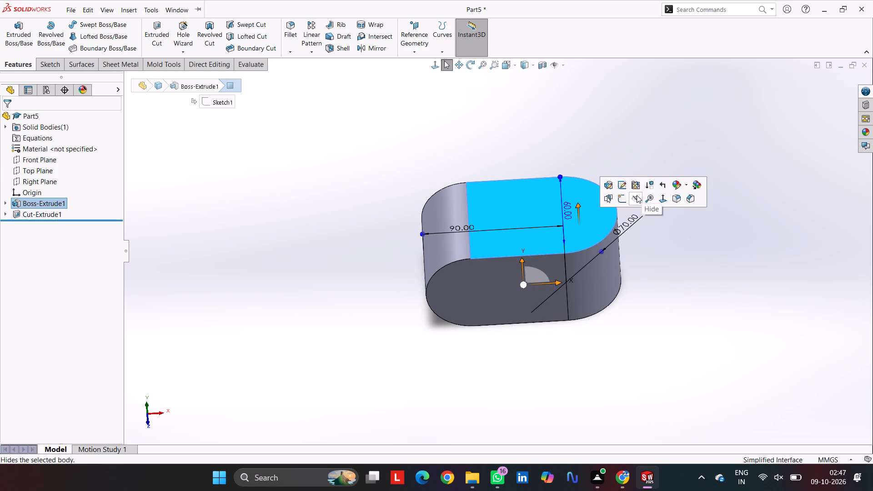
pyautogui.click(619, 197)
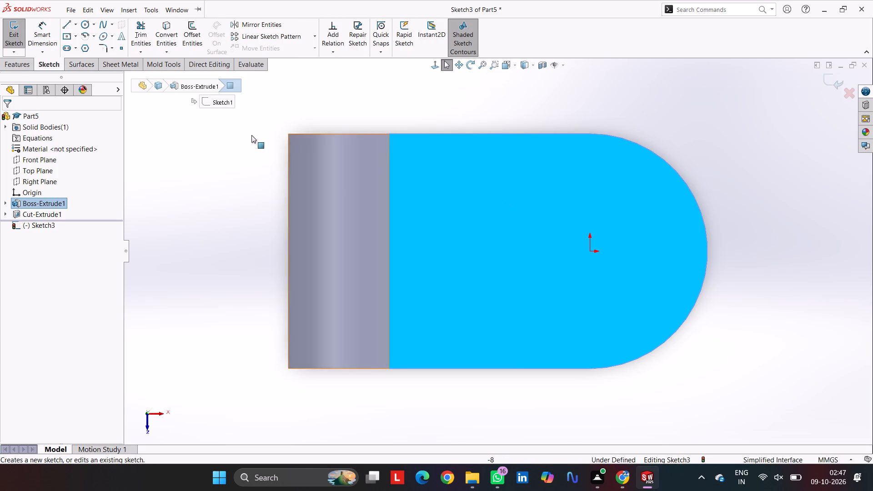
pyautogui.click(86, 25)
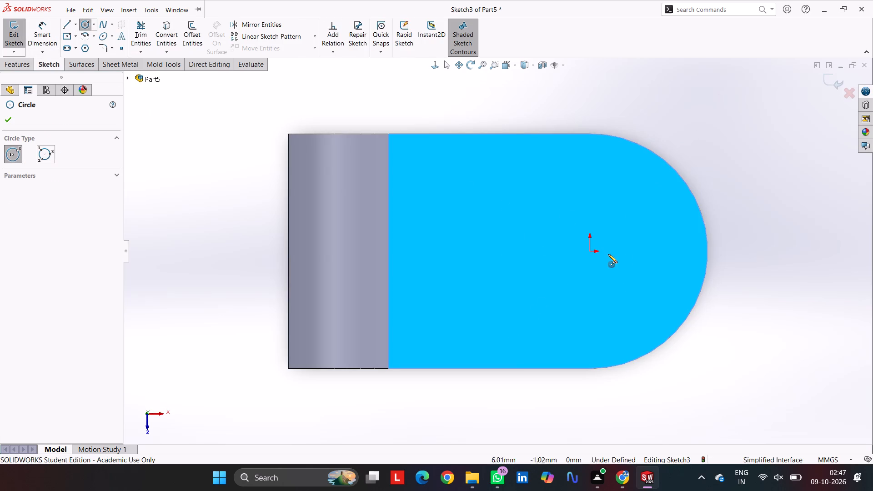
pyautogui.click(589, 252)
pyautogui.click(608, 317)
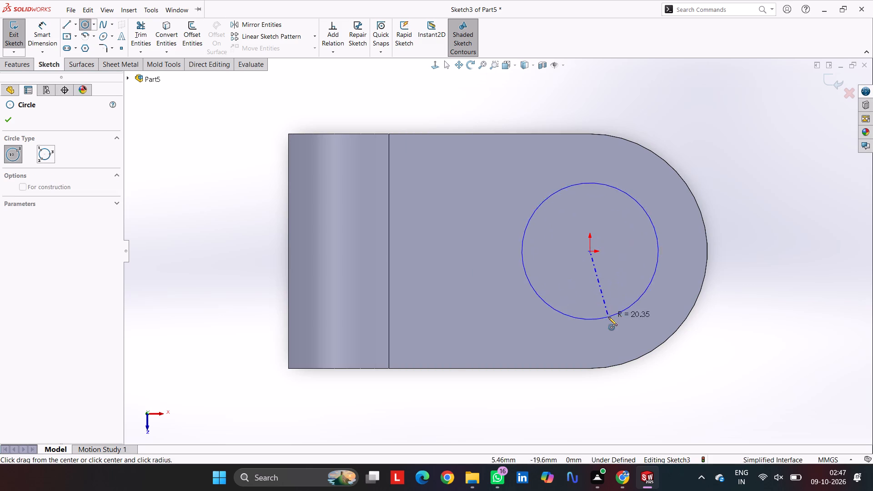
# Dimension the top-face circle's diameter and set it to 40 mm.
pyautogui.click(46, 27)
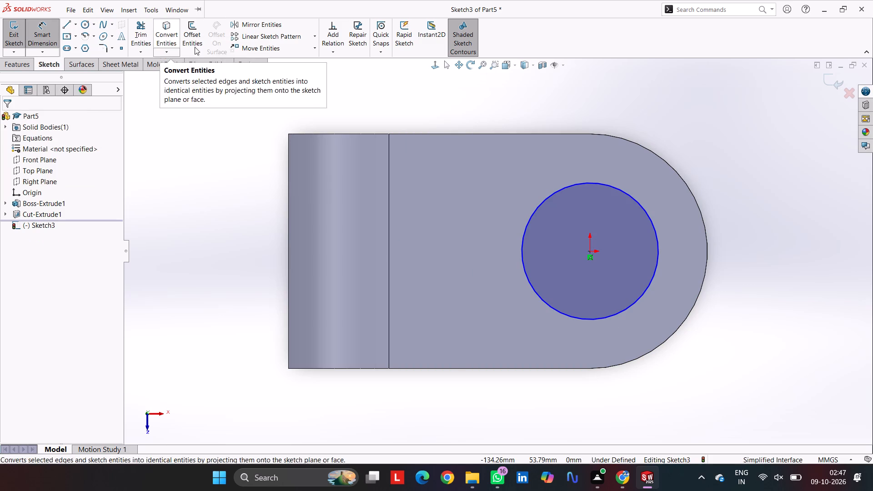
pyautogui.click(552, 193)
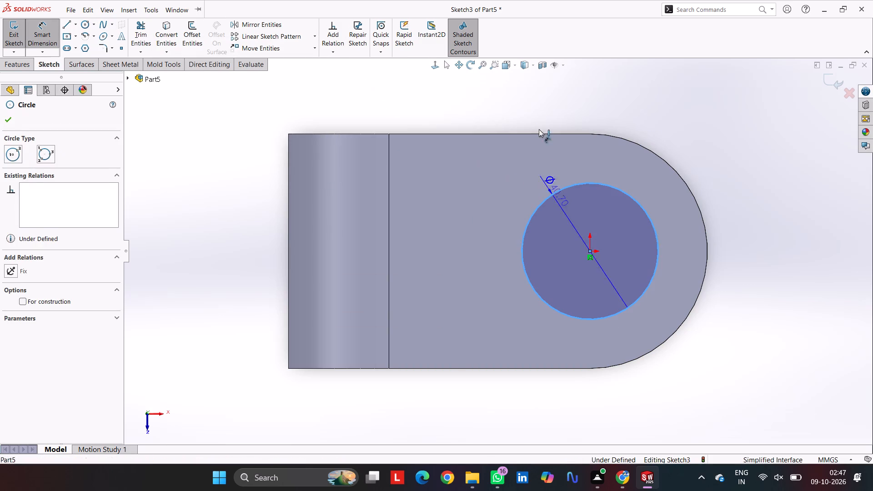
pyautogui.click(539, 104)
pyautogui.write('40')
pyautogui.press('Return')
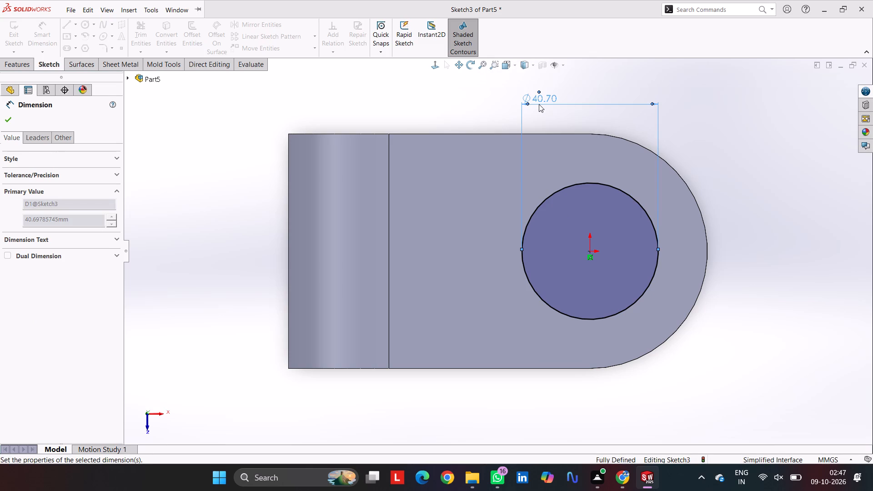
# Cut the 40 mm circle through the solid with an Extruded Cut using the Through All end condition.
pyautogui.click(18, 65)
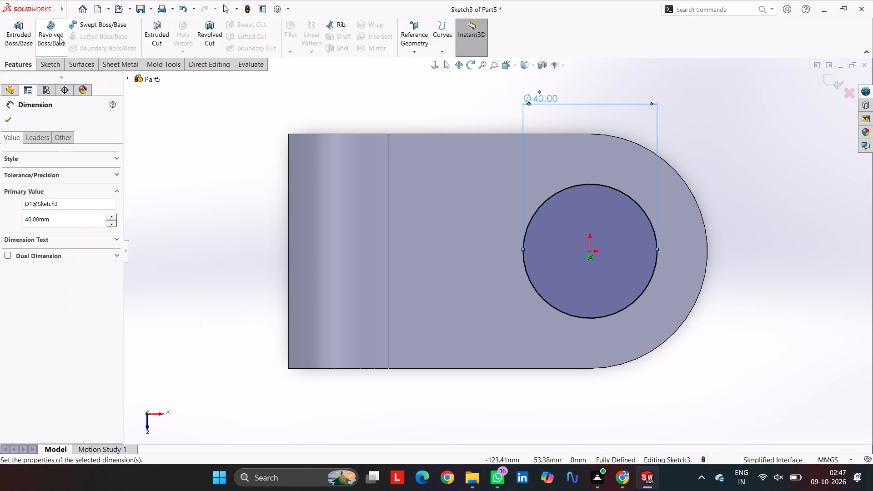
pyautogui.click(153, 33)
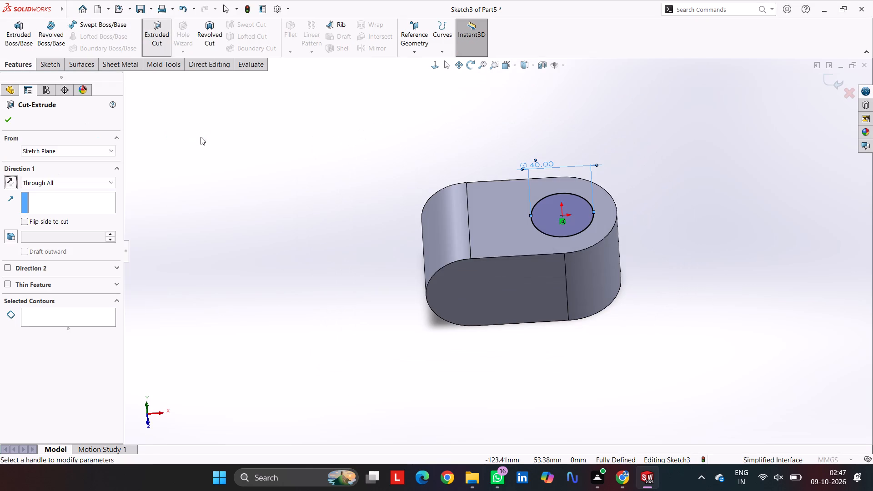
pyautogui.press('Return')
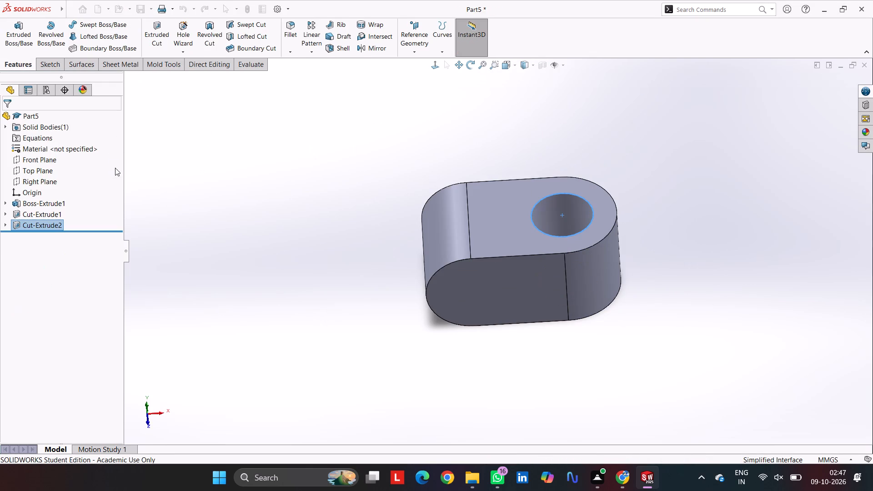
# Sketch a circle about 28 mm in diameter on the flat front side face, concentric with its rounded end.
pyautogui.click(472, 293)
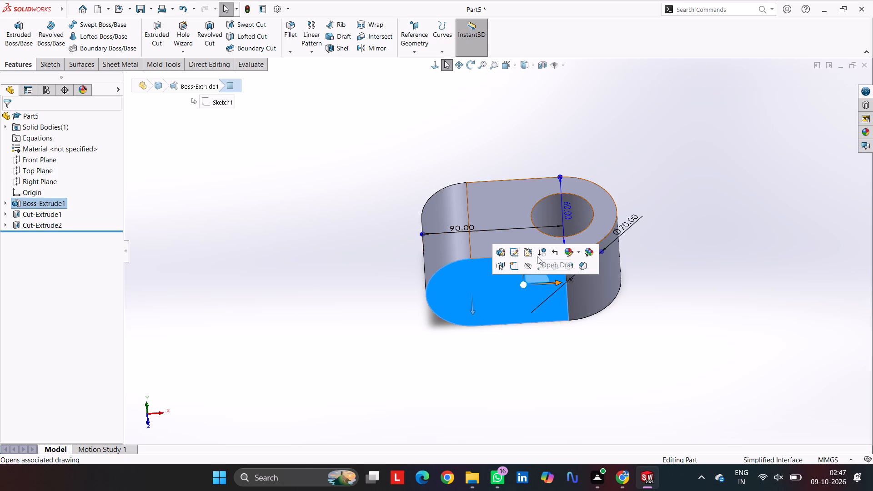
pyautogui.click(513, 266)
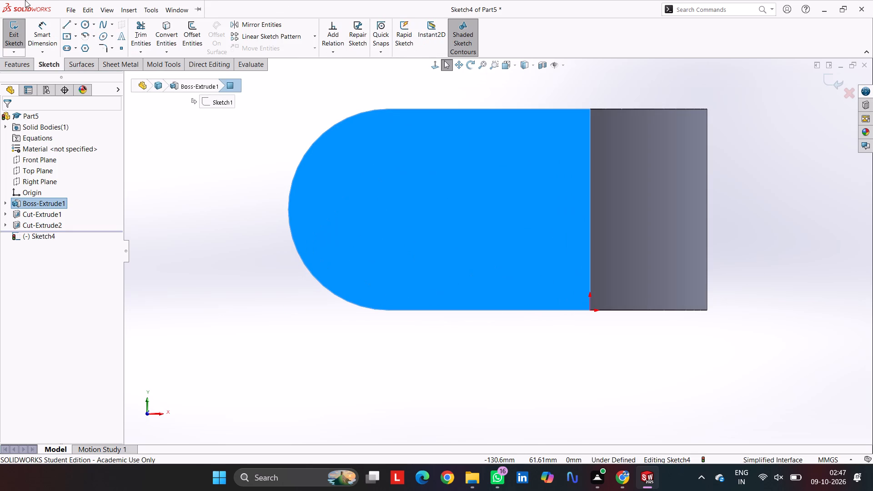
pyautogui.click(47, 32)
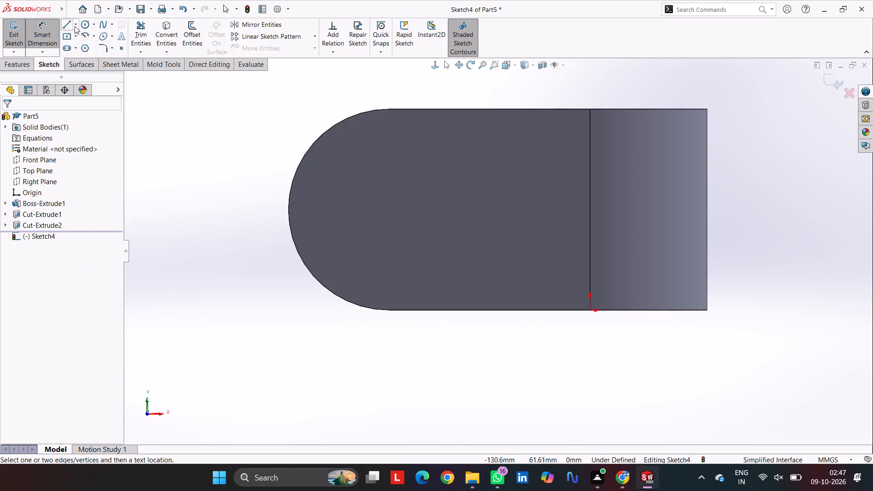
pyautogui.click(84, 26)
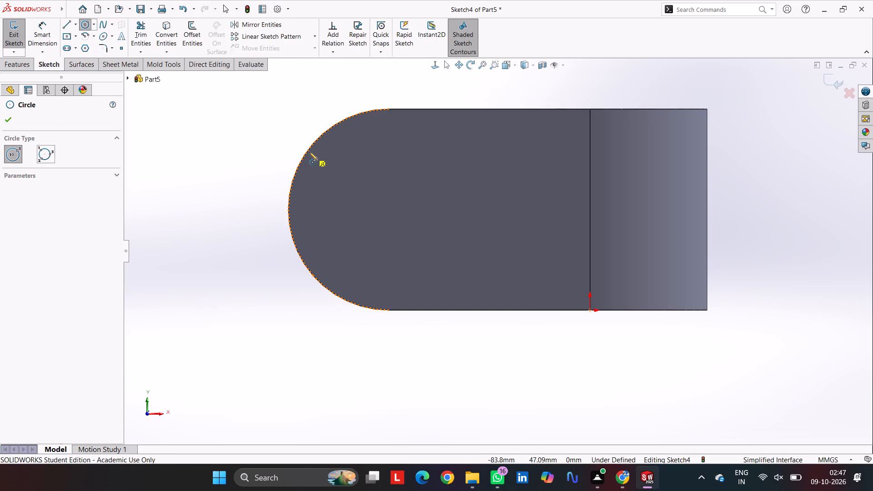
pyautogui.click(391, 211)
pyautogui.moveTo(420, 245); pyautogui.dragTo(421, 250)
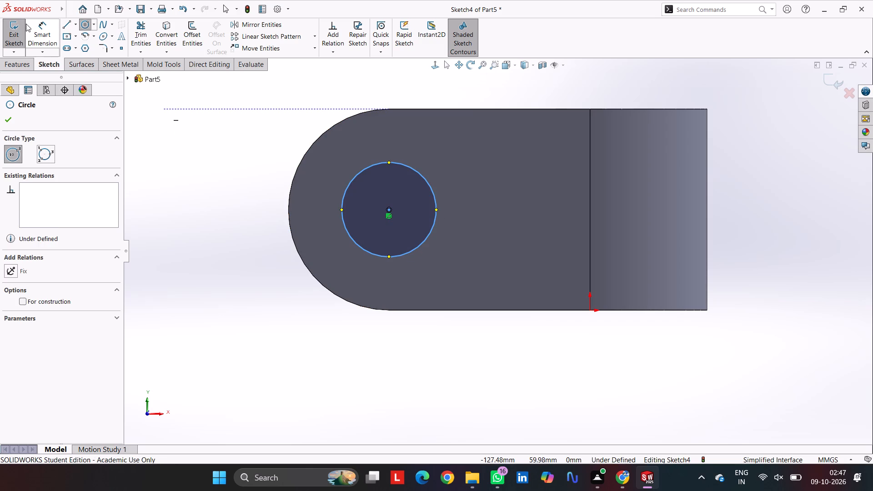
# Dimension the side-face circle's diameter and set it to 30 mm.
pyautogui.click(36, 29)
pyautogui.click(346, 187)
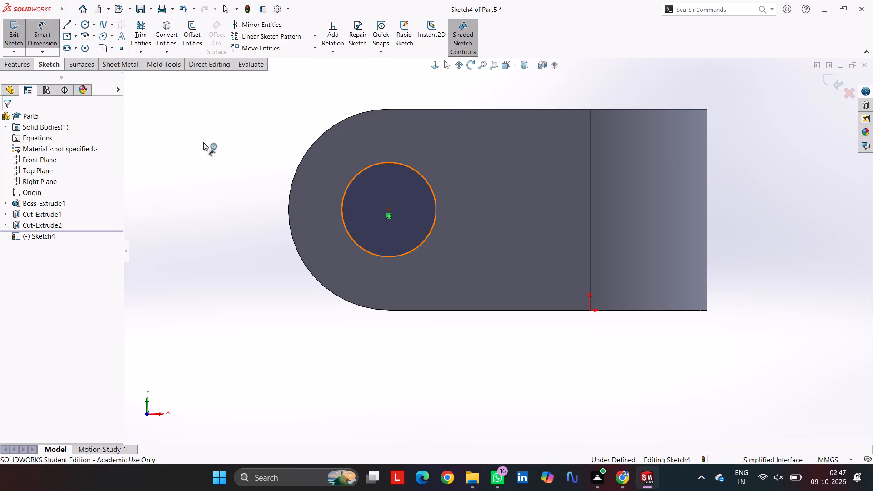
pyautogui.click(187, 128)
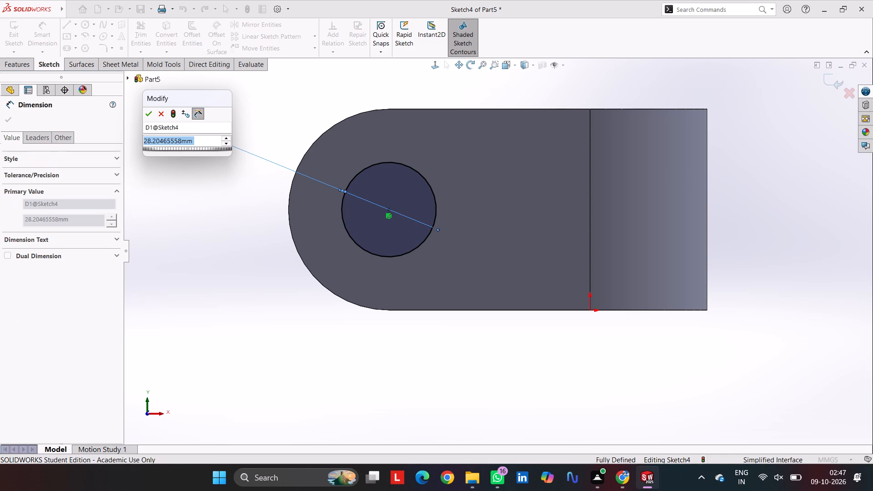
pyautogui.write('30')
pyautogui.press('Return')
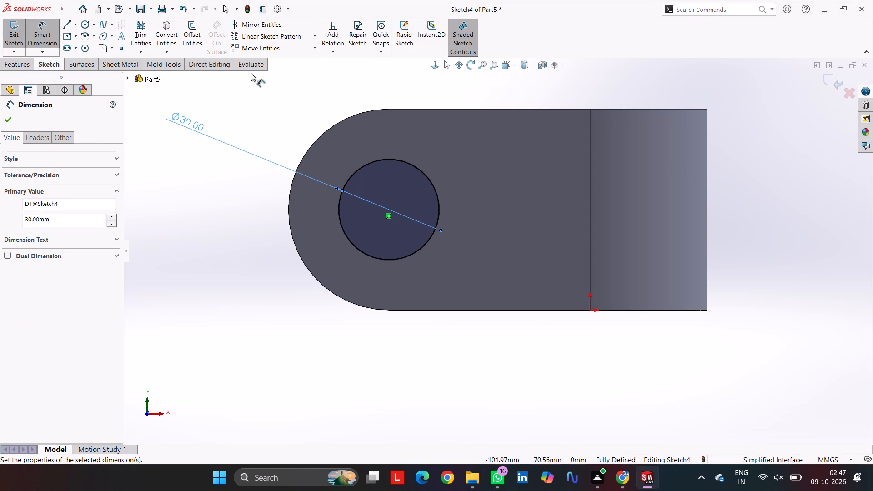
# Cut the 30 mm circle through the solid with an Extruded Cut using the Through All end condition.
pyautogui.click(13, 61)
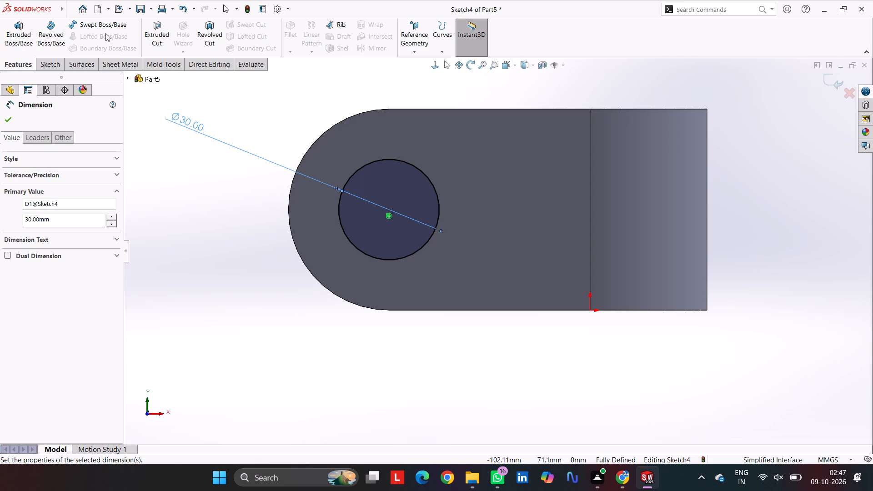
pyautogui.click(161, 29)
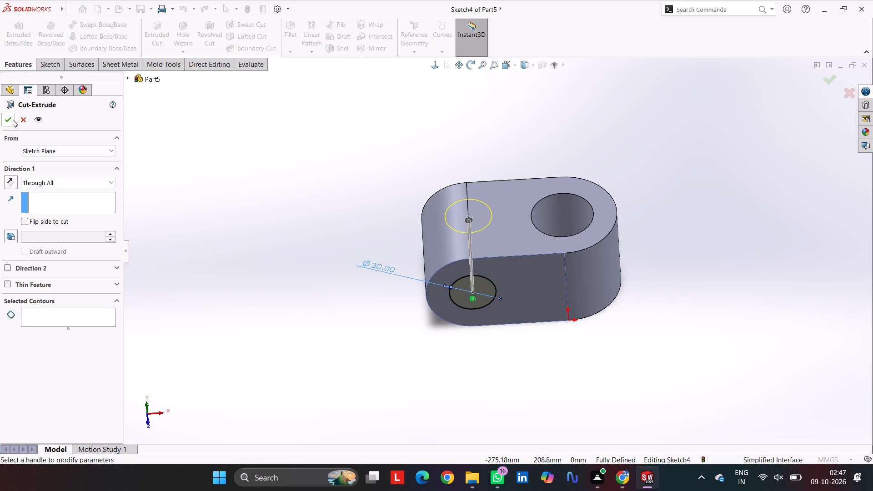
pyautogui.click(13, 120)
# Sketch a circle about 45 mm in diameter on the same flat side face, concentric with the 30 mm hole.
pyautogui.moveTo(260, 123); pyautogui.dragTo(267, 216, button='middle')
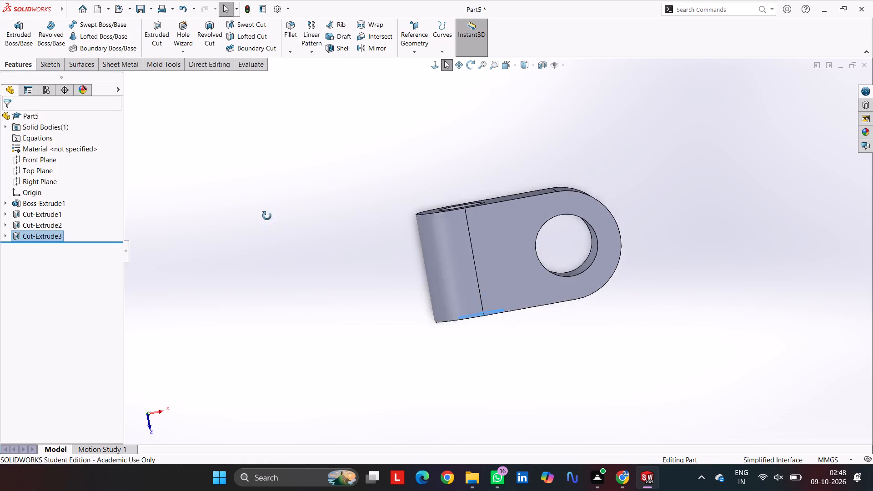
pyautogui.moveTo(267, 216); pyautogui.dragTo(252, 85, button='middle')
pyautogui.click(495, 256)
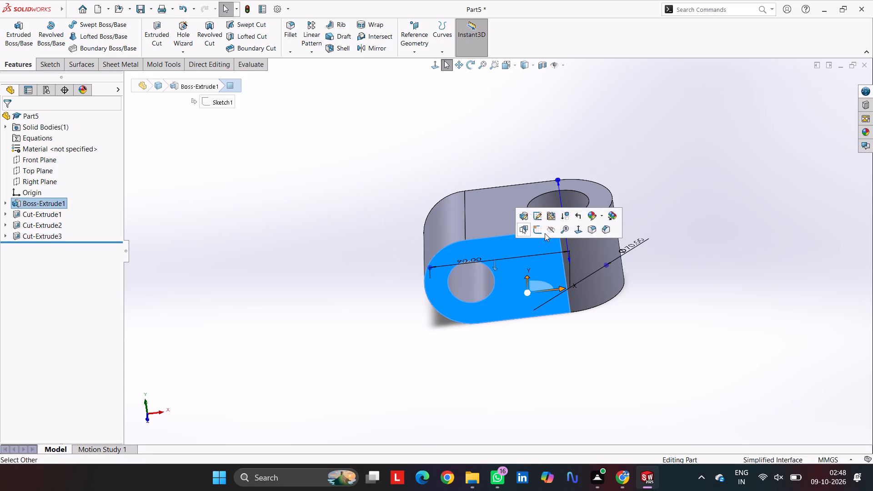
pyautogui.click(538, 229)
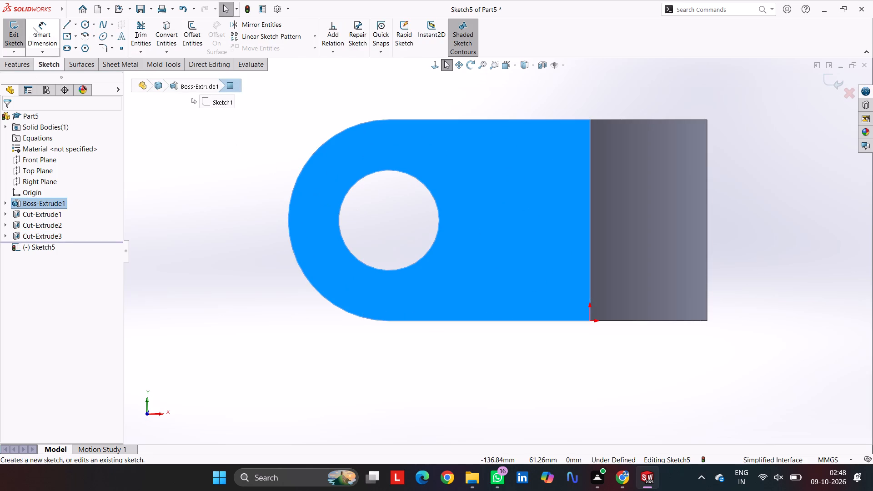
pyautogui.click(81, 25)
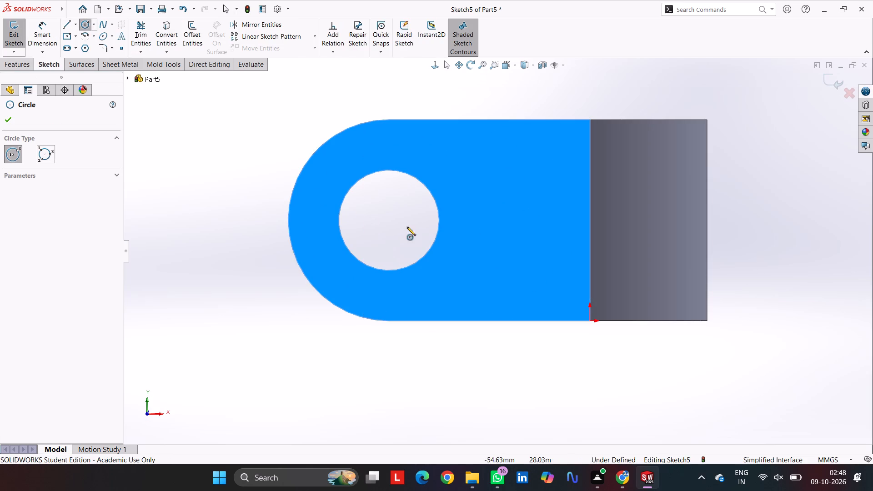
pyautogui.click(390, 221)
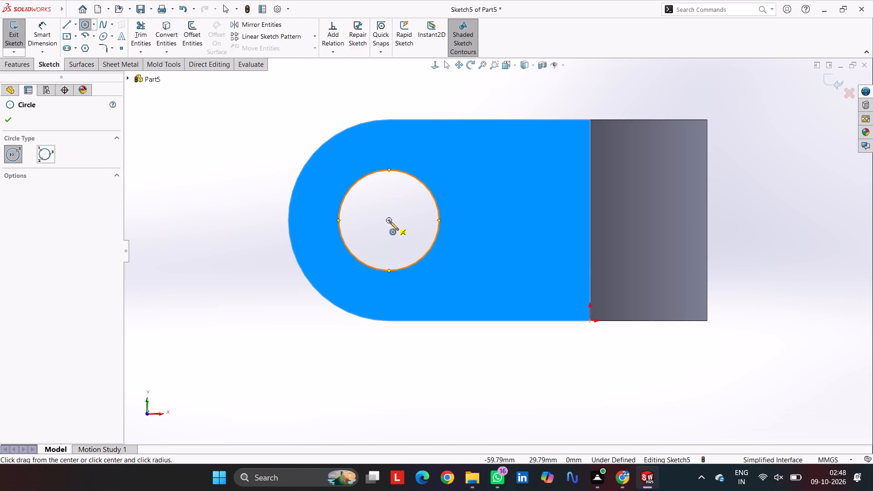
pyautogui.click(435, 281)
# Dimension the diameter of the circle around the side-face hole and set it to 40 mm.
pyautogui.click(46, 29)
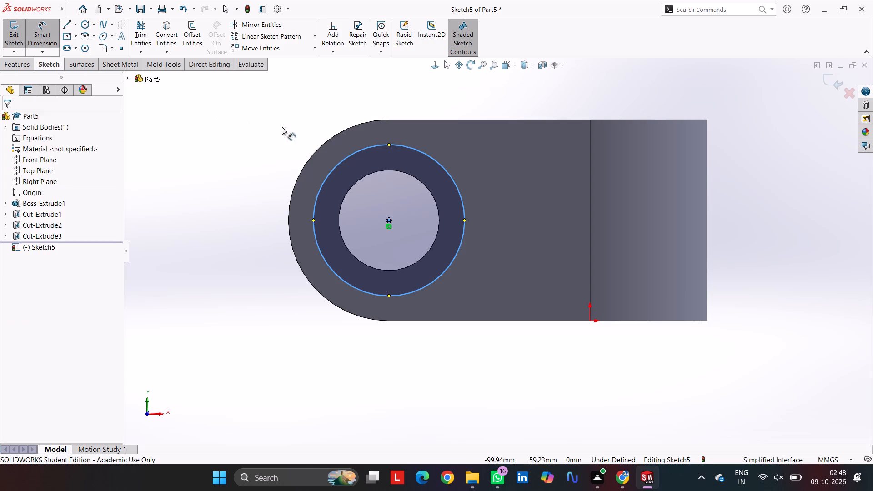
pyautogui.click(338, 163)
pyautogui.click(218, 165)
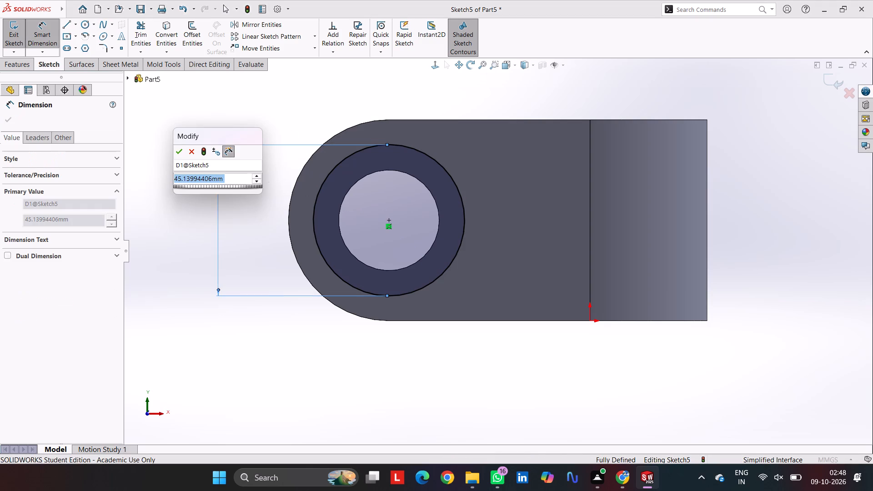
pyautogui.write('40')
pyautogui.press('Return')
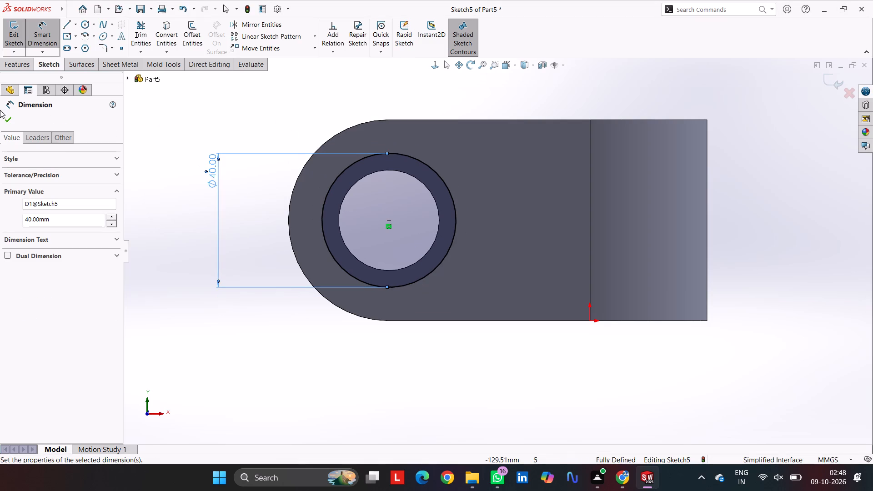
# Start an Extruded Cut from the 40 mm circle around the side-face hole.
pyautogui.click(10, 67)
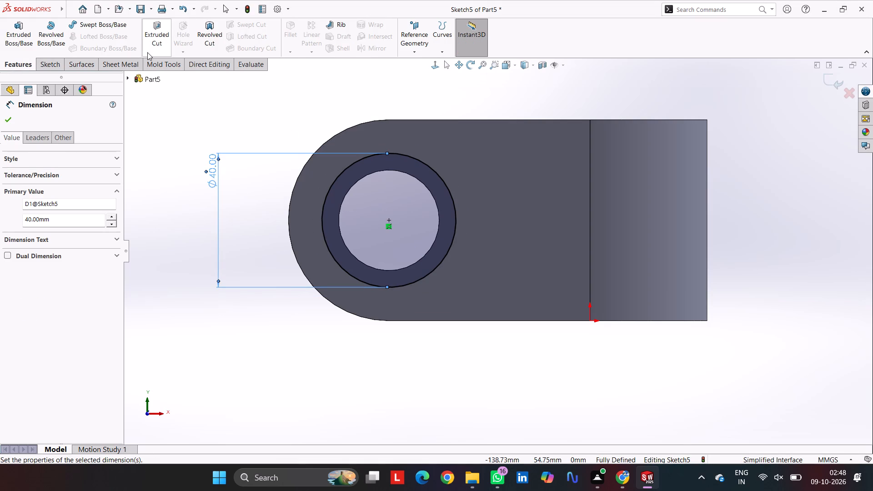
pyautogui.click(150, 27)
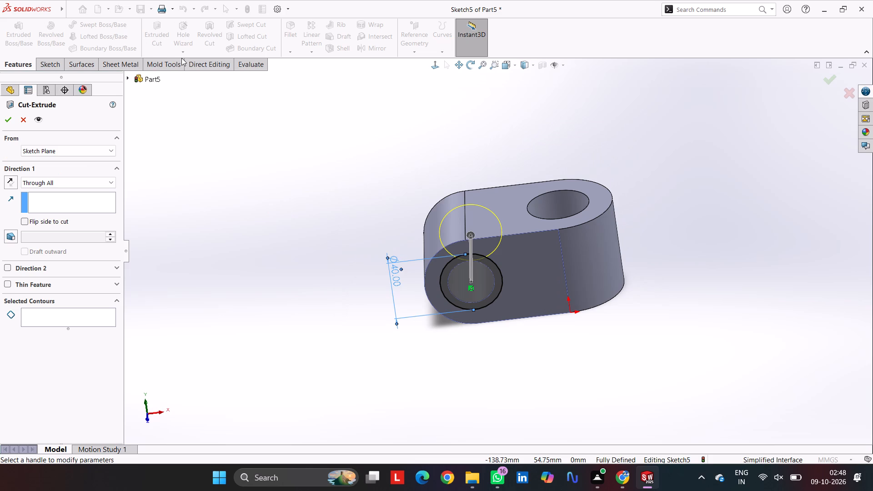
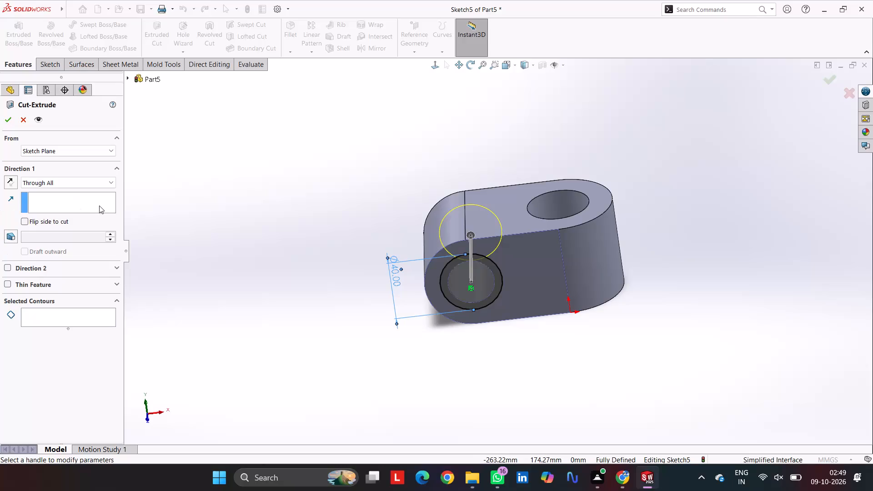
# Cut the 40 mm circle around the side-face hole with a Blind end condition and a depth of 7 mm.
pyautogui.click(89, 189)
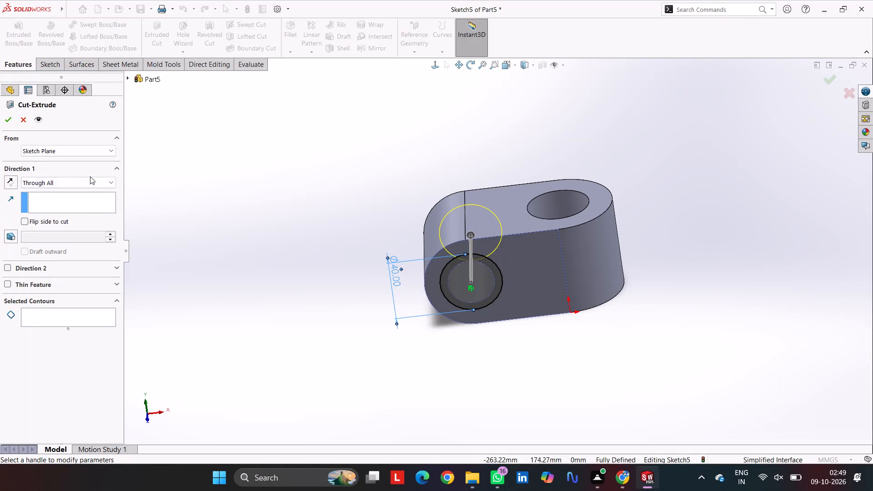
pyautogui.click(90, 176)
pyautogui.click(85, 177)
pyautogui.click(70, 192)
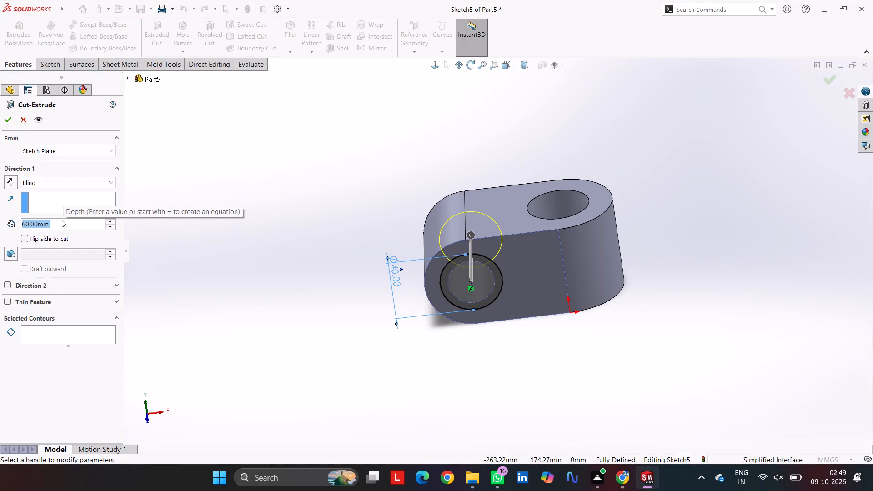
pyautogui.press('7')
pyautogui.press('Return')
pyautogui.scroll(1, 271, 155)
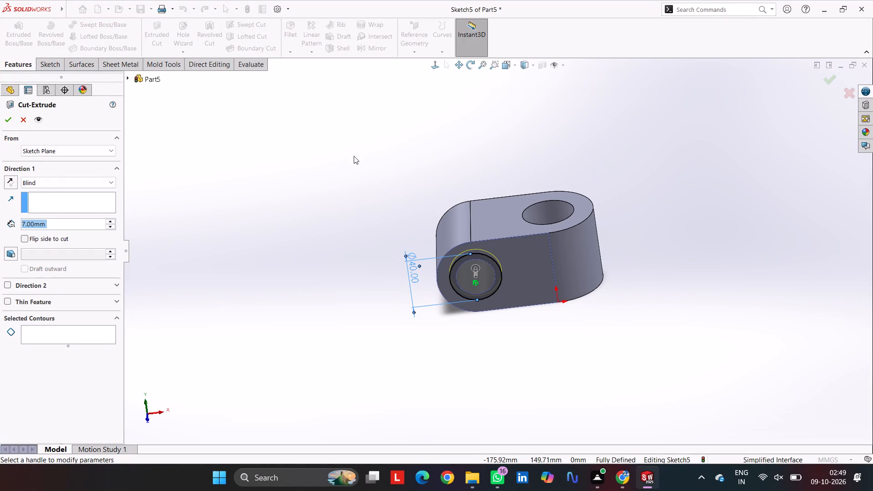
pyautogui.click(6, 119)
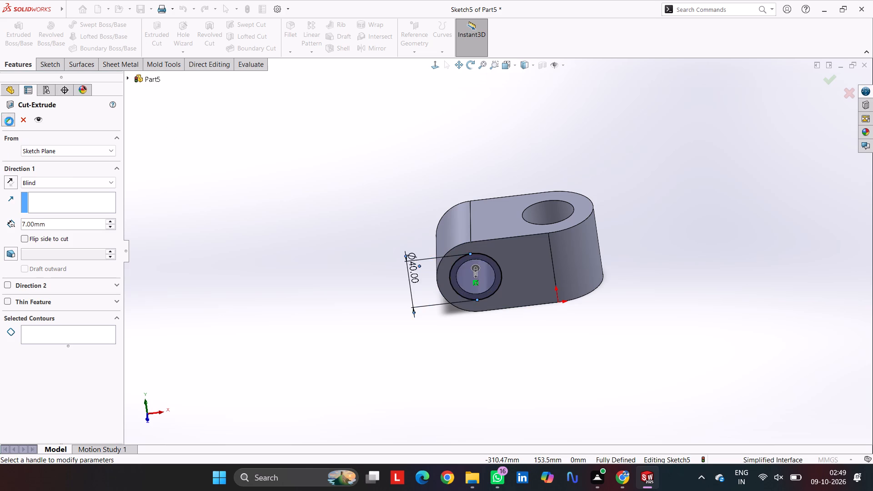
# Sketch a circle about 46 mm in diameter on the opposite flat side face, concentric with the 30 mm hole.
pyautogui.moveTo(421, 163); pyautogui.dragTo(512, 391, button='middle')
pyautogui.click(535, 244)
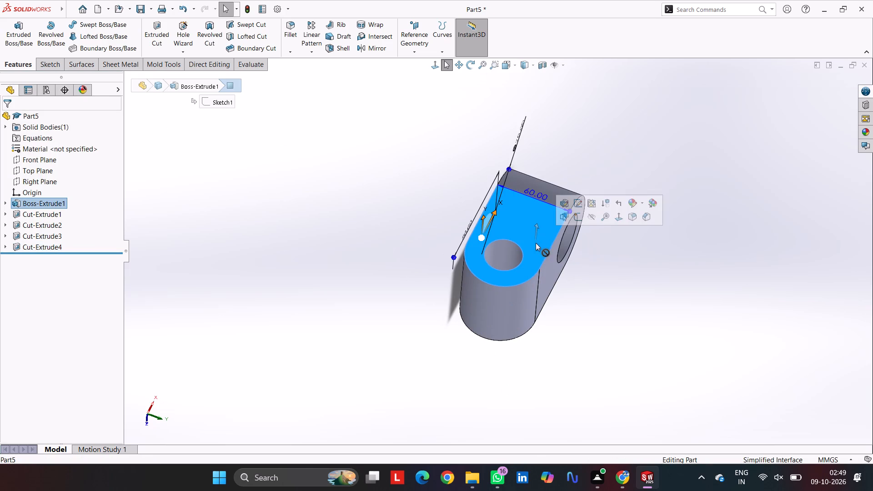
pyautogui.click(577, 223)
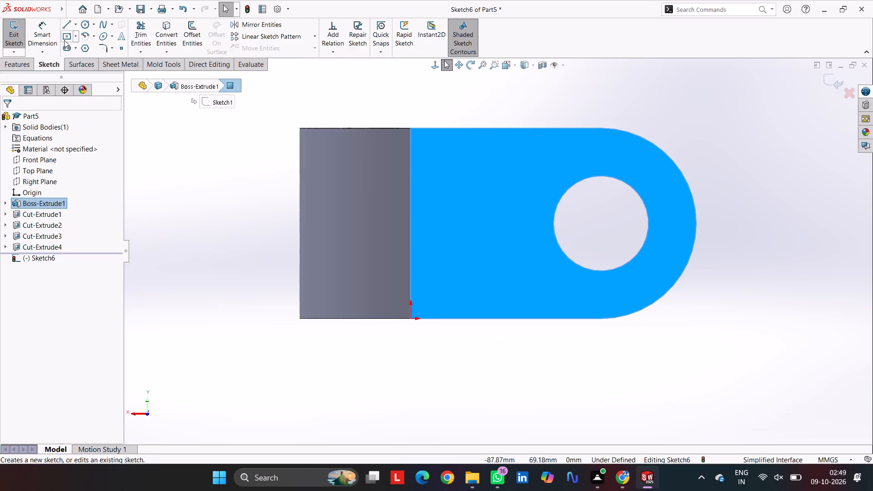
pyautogui.click(83, 25)
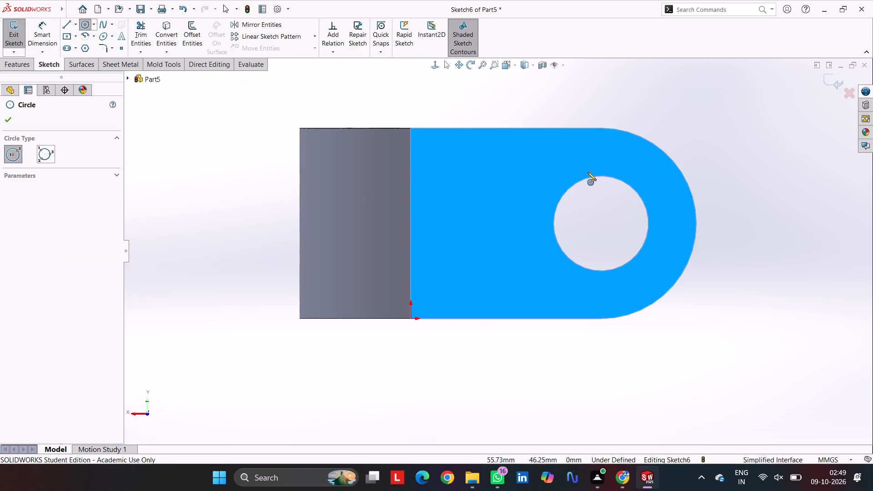
pyautogui.click(602, 224)
pyautogui.click(545, 270)
# Dimension the new circle around the 30 mm hole and set its diameter to 40 mm.
pyautogui.click(31, 25)
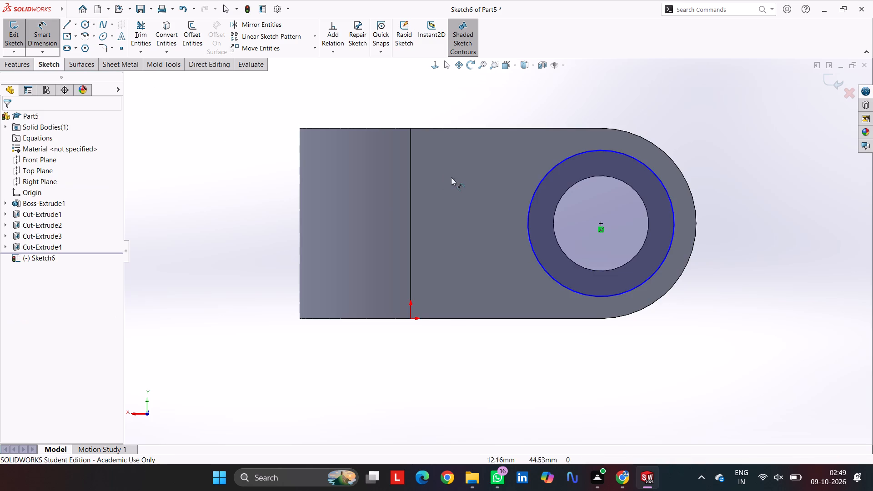
pyautogui.click(532, 195)
pyautogui.click(486, 199)
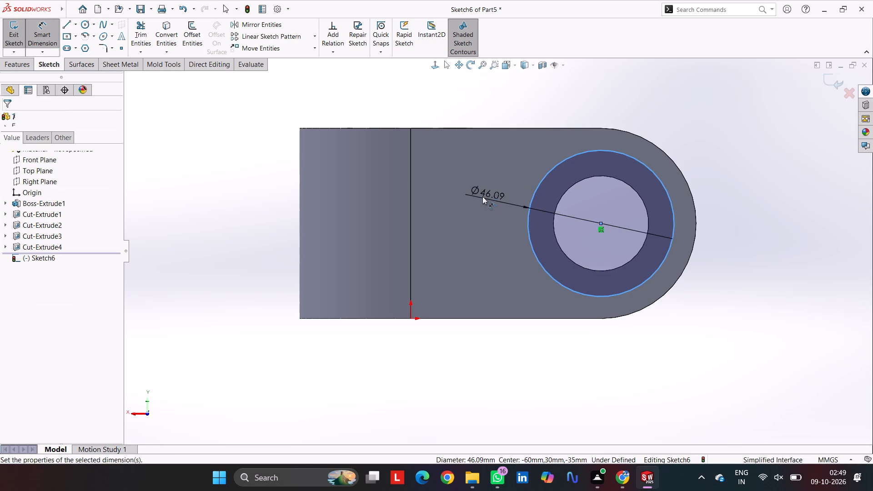
pyautogui.write('40')
pyautogui.press('Return')
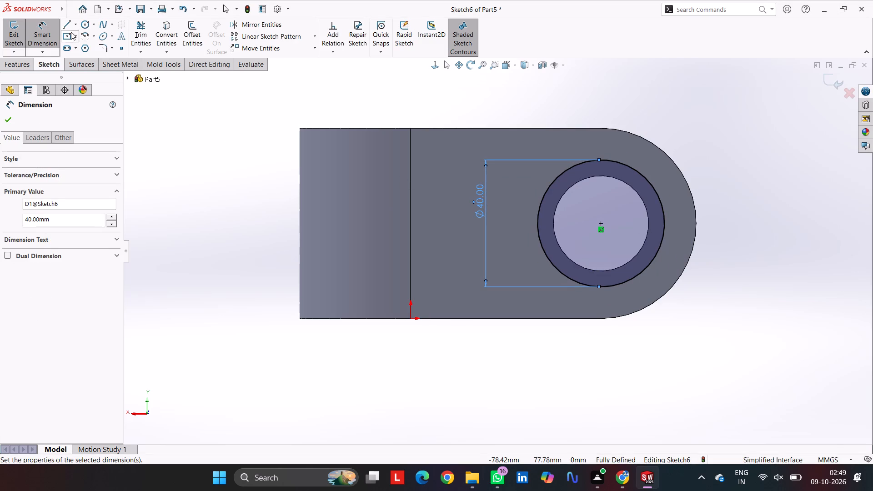
# Cut the 40 mm circle on the opposite side face with a Blind Extruded Cut 7 mm deep.
pyautogui.click(17, 67)
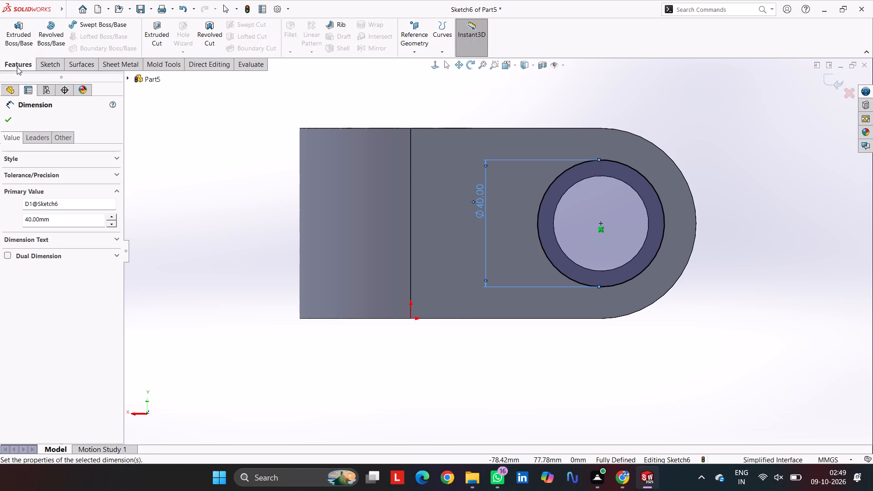
pyautogui.click(152, 28)
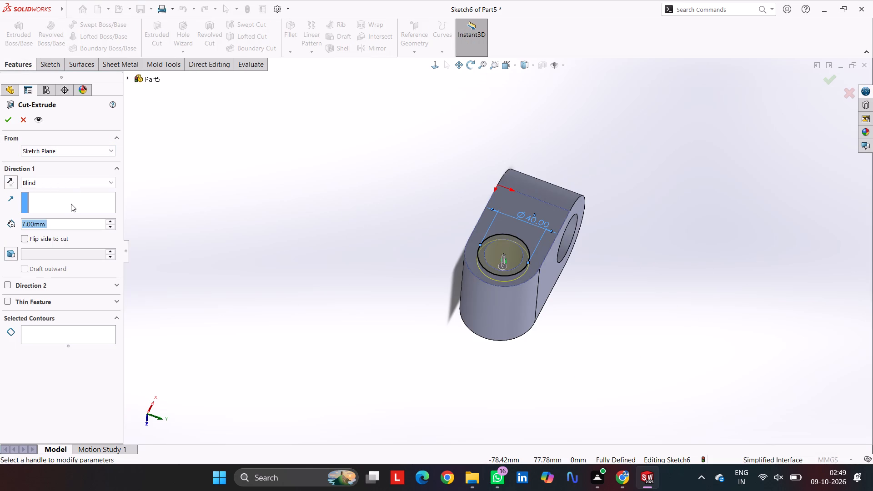
pyautogui.press('Return')
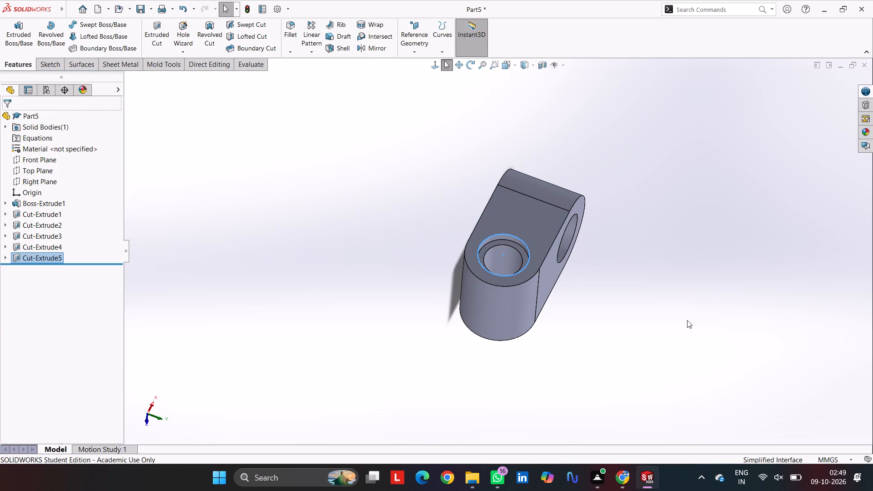
pyautogui.click(677, 313)
# Sketch two concentric circles, about 76 mm and 35 mm in diameter, on the Top Plane beyond the rounded end, level with the origin.
pyautogui.moveTo(668, 320); pyautogui.dragTo(548, 278, button='middle')
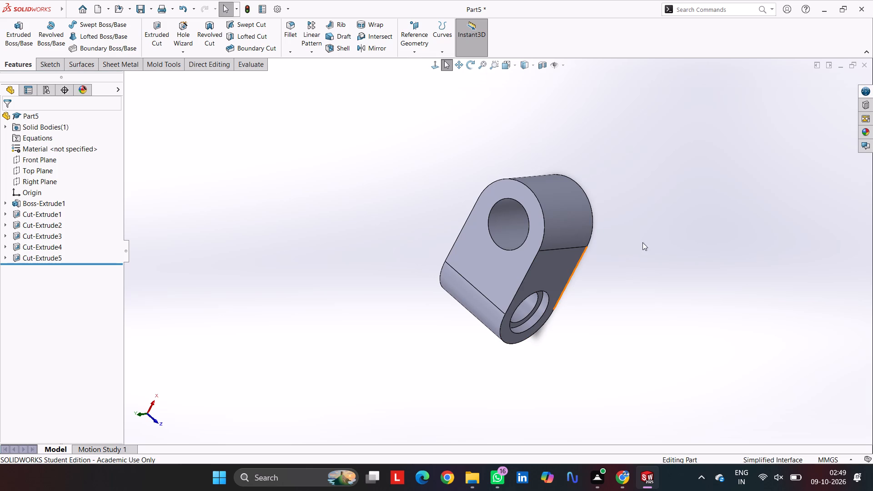
pyautogui.click(39, 170)
pyautogui.moveTo(641, 188); pyautogui.dragTo(623, 173, button='middle')
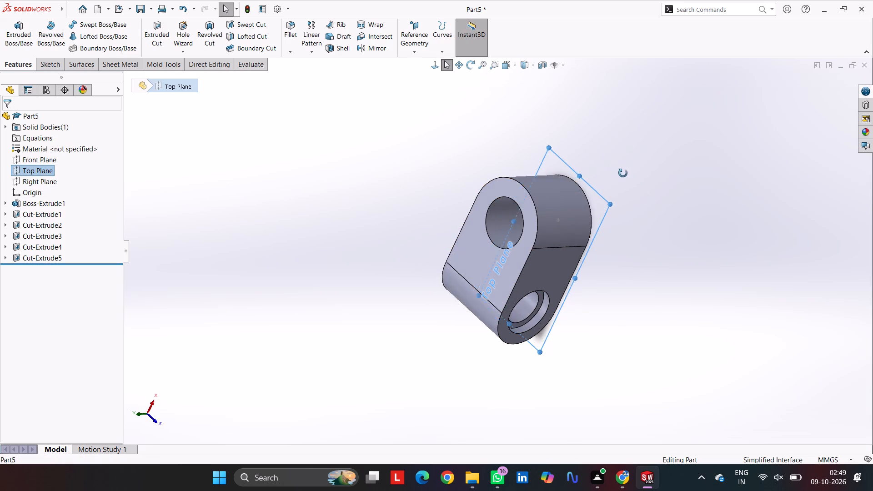
pyautogui.moveTo(623, 173); pyautogui.dragTo(643, 155, button='middle')
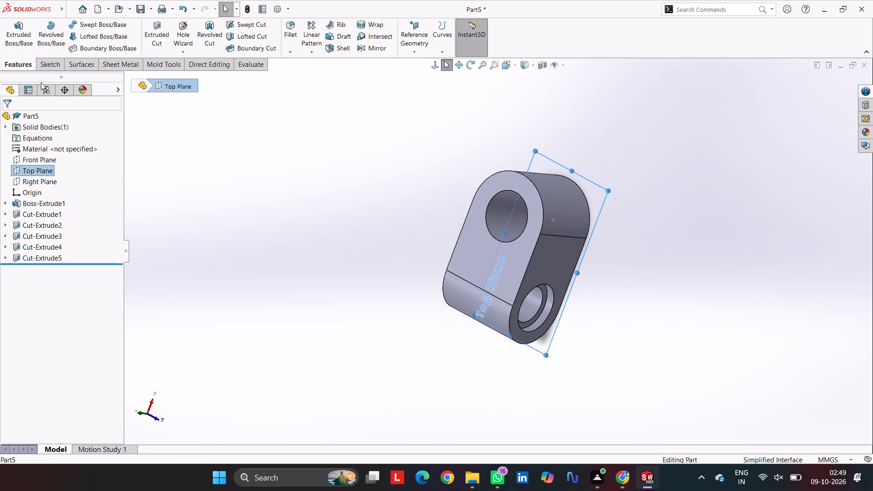
pyautogui.click(44, 61)
pyautogui.click(16, 29)
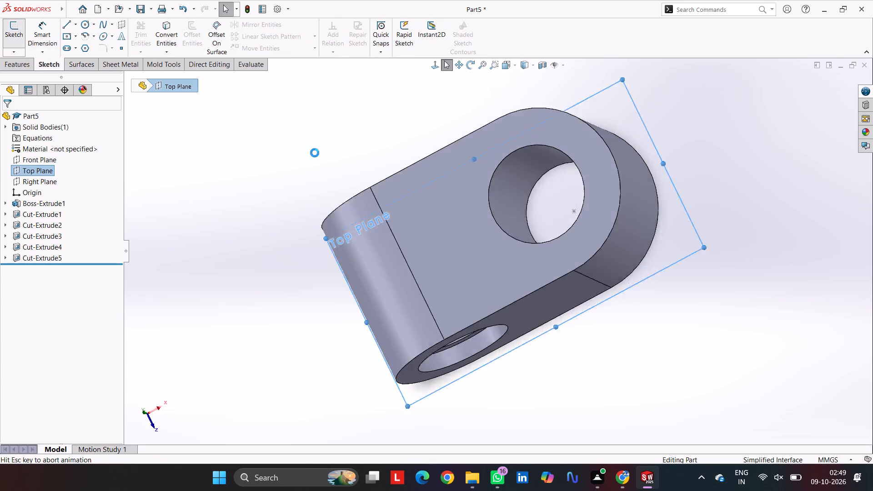
pyautogui.scroll(7, 747, 220)
pyautogui.scroll(-2, 694, 217)
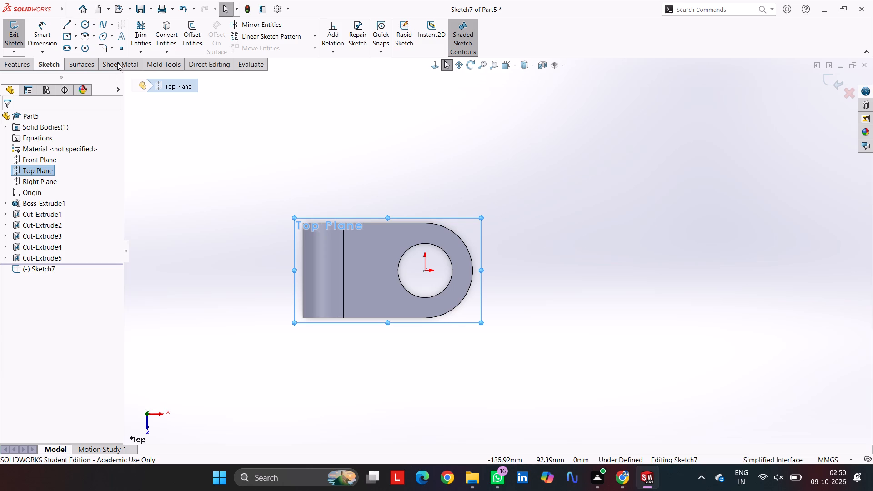
pyautogui.click(86, 26)
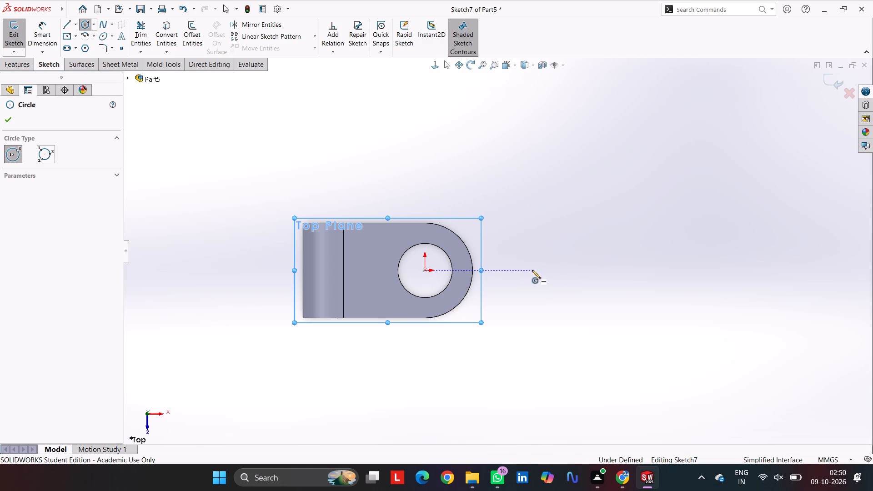
pyautogui.click(563, 271)
pyautogui.click(600, 307)
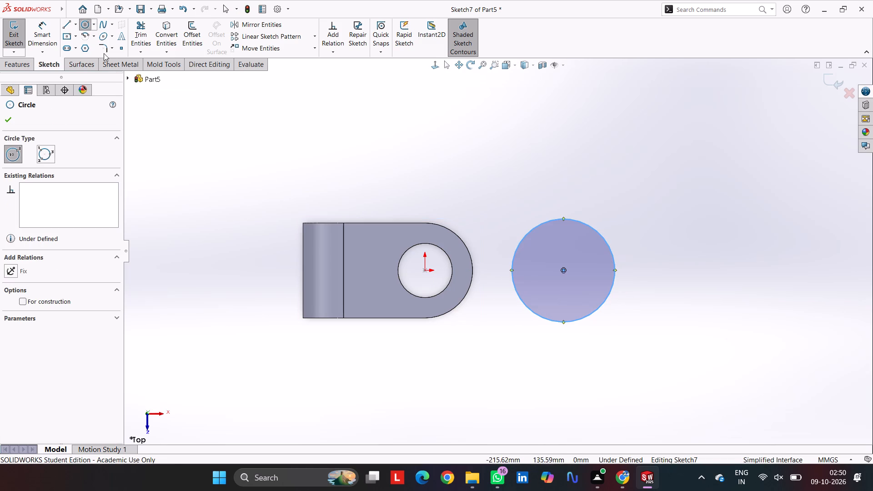
pyautogui.click(563, 269)
pyautogui.click(575, 291)
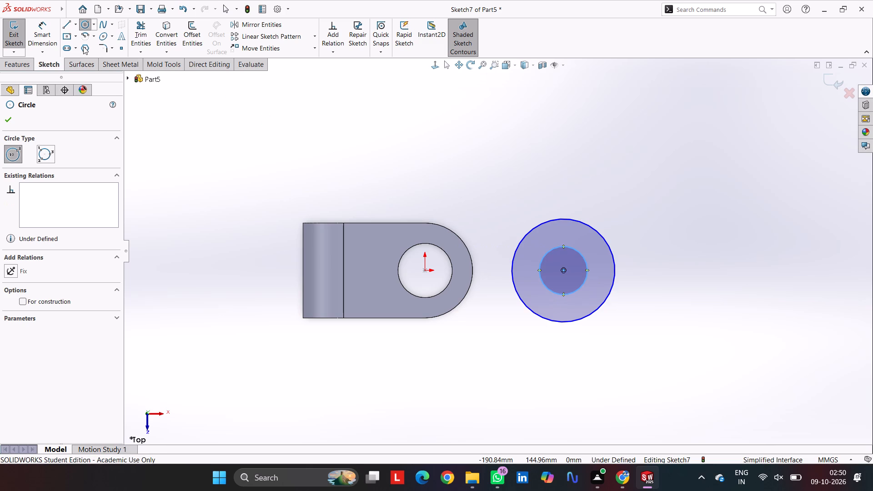
# Dimension the outer circle beyond the rounded end and set its diameter to 80 mm.
pyautogui.click(45, 25)
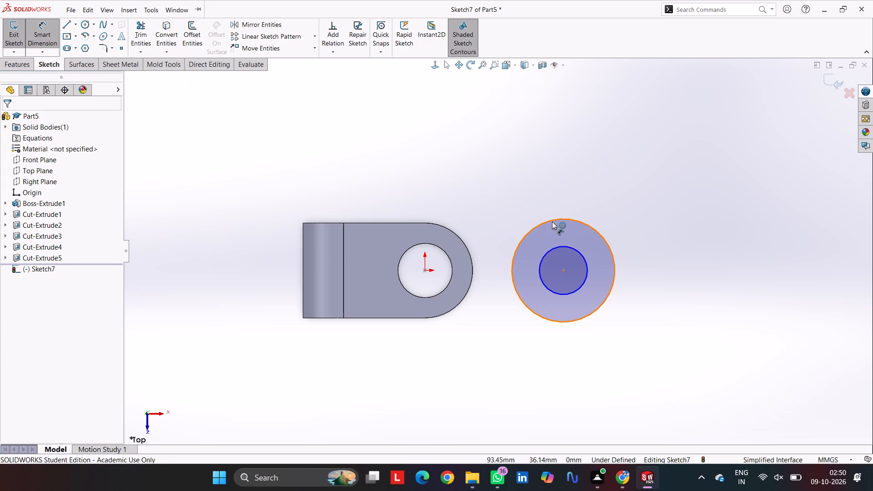
pyautogui.click(552, 221)
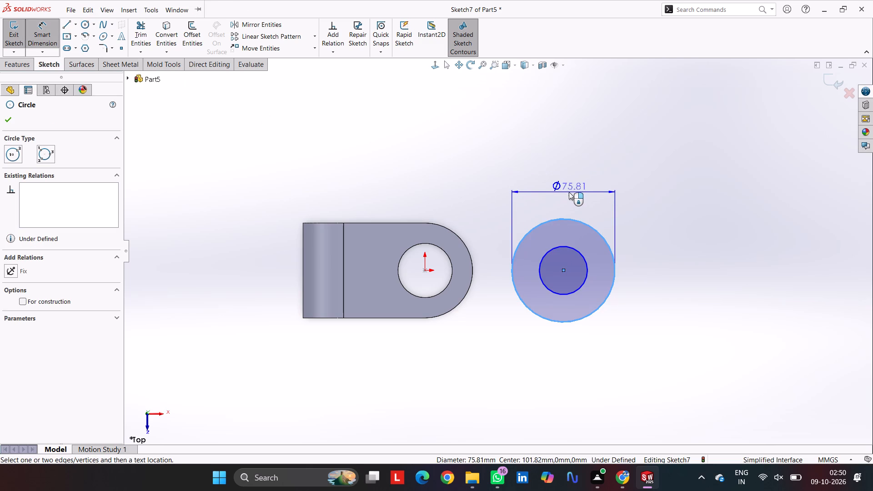
pyautogui.click(569, 192)
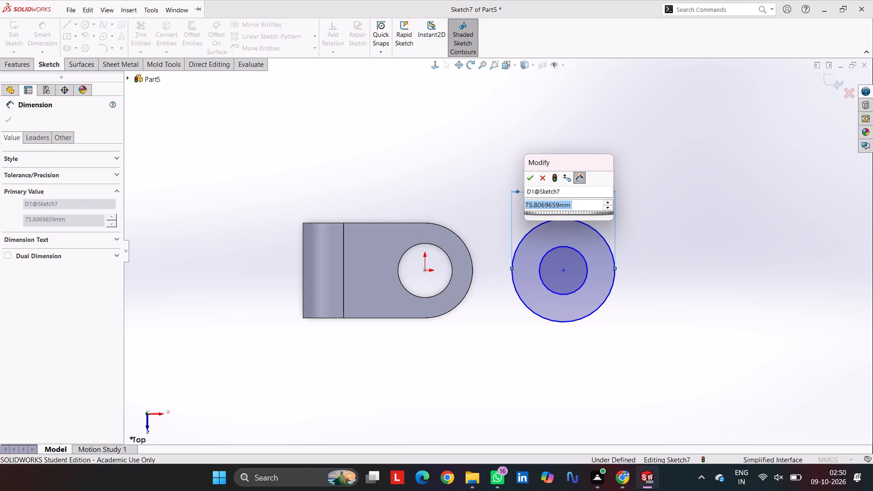
pyautogui.write('80')
pyautogui.press('Return')
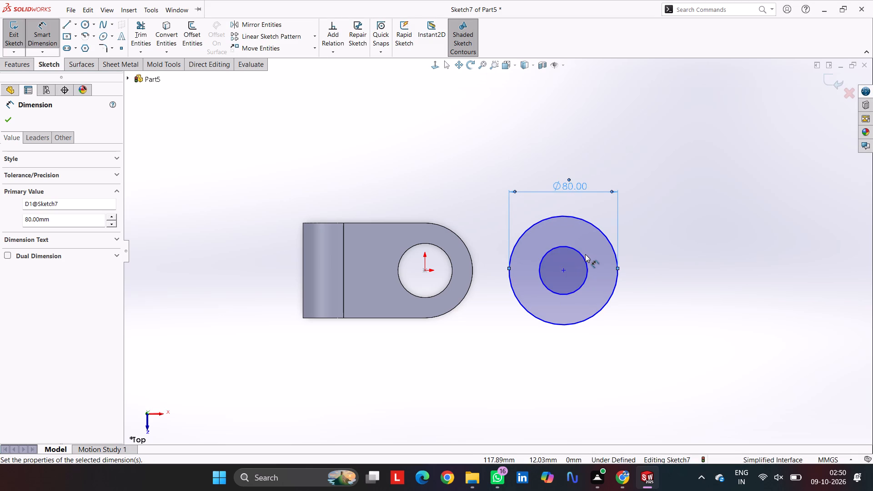
# Dimension the inner concentric circle and set its diameter to 50 mm.
pyautogui.click(582, 256)
pyautogui.click(596, 206)
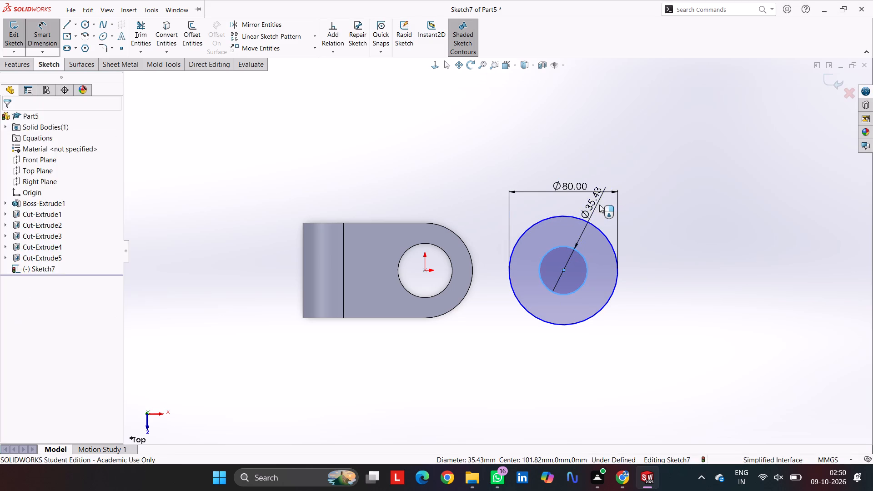
pyautogui.press('3')
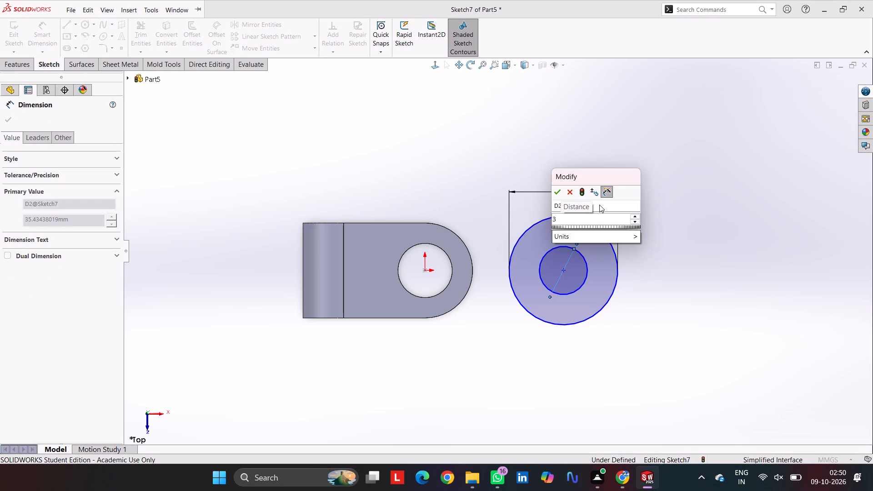
pyautogui.press('BackSpace')
pyautogui.press('BackSpace')
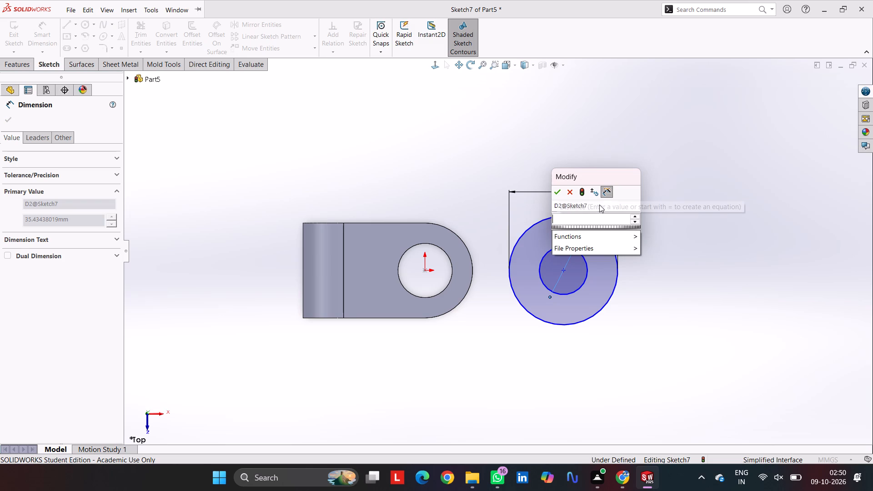
pyautogui.press('BackSpace')
pyautogui.write('50')
pyautogui.press('Return')
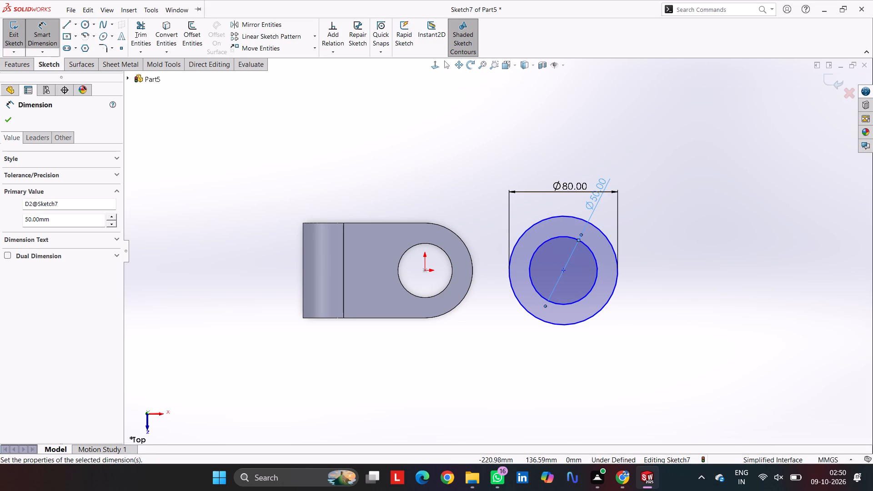
# Draw a vertical line through the shared centre of the two circles, extending past the outer circle at both ends.
pyautogui.click(73, 27)
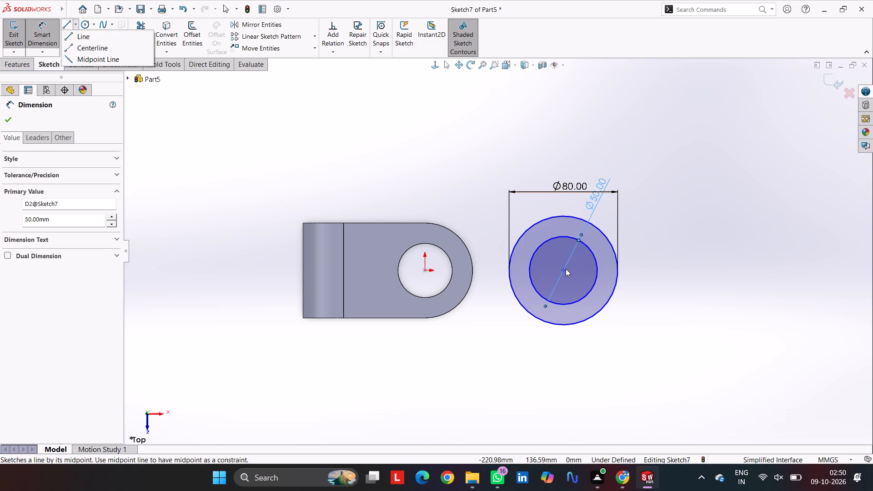
pyautogui.click(64, 25)
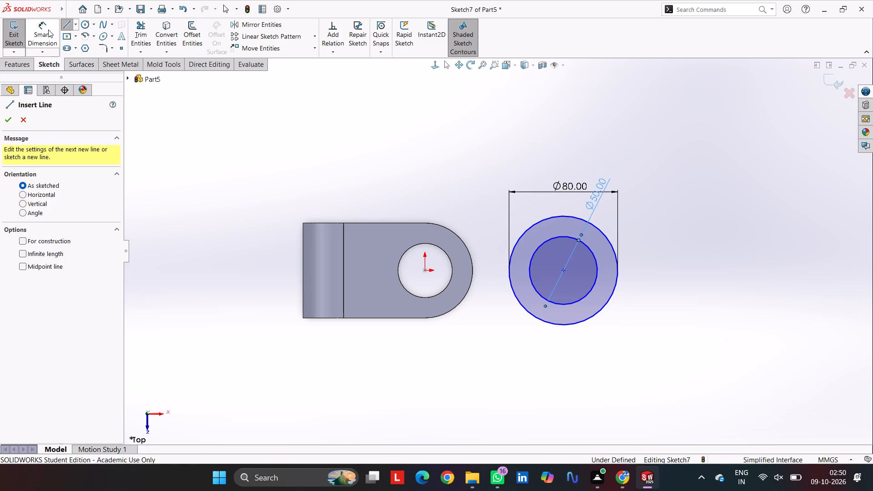
pyautogui.click(562, 206)
pyautogui.click(566, 349)
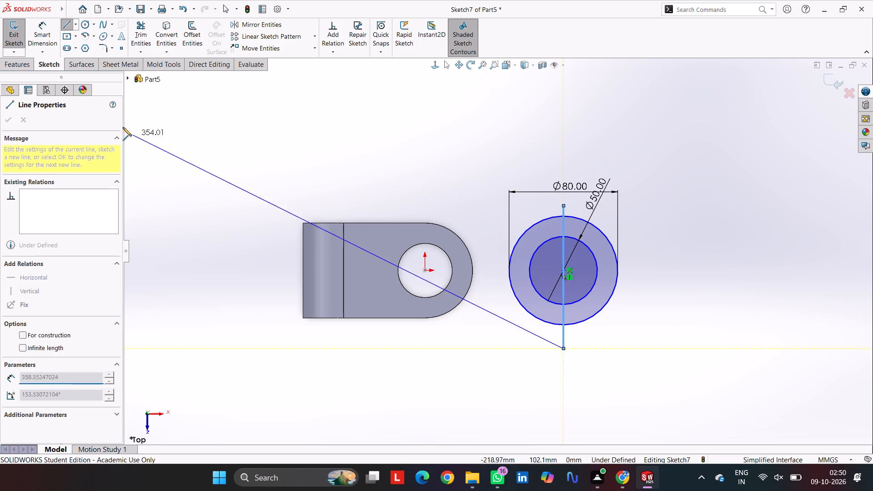
pyautogui.press('Escape')
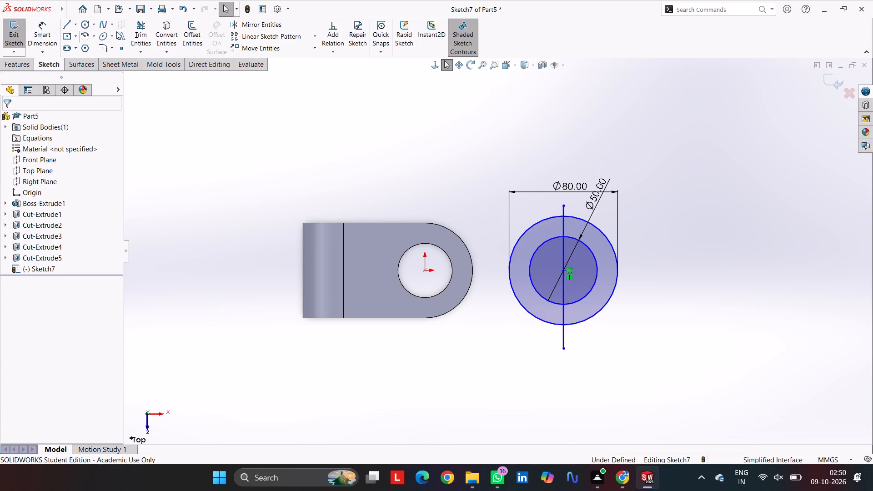
# Trim the circles and vertical line to leave a closed half-ring profile on the side facing the link.
pyautogui.click(142, 20)
pyautogui.moveTo(549, 207); pyautogui.dragTo(572, 320)
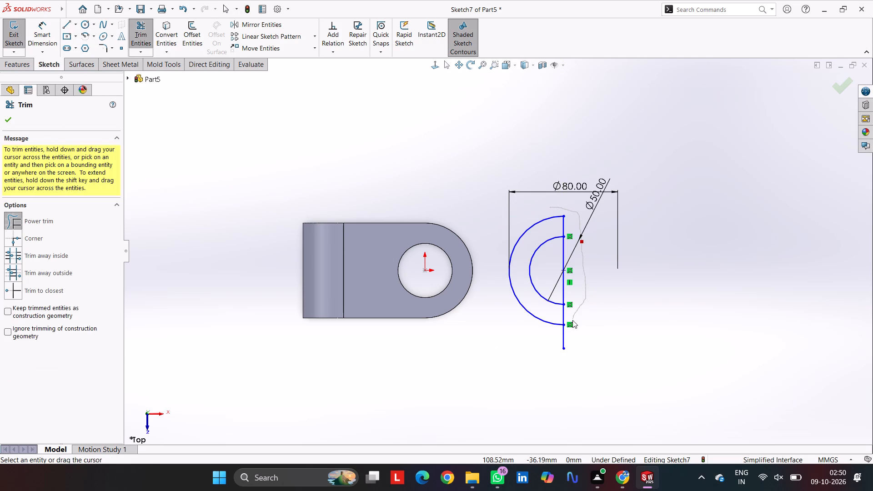
pyautogui.moveTo(572, 320); pyautogui.dragTo(563, 339)
pyautogui.moveTo(543, 253); pyautogui.dragTo(556, 251)
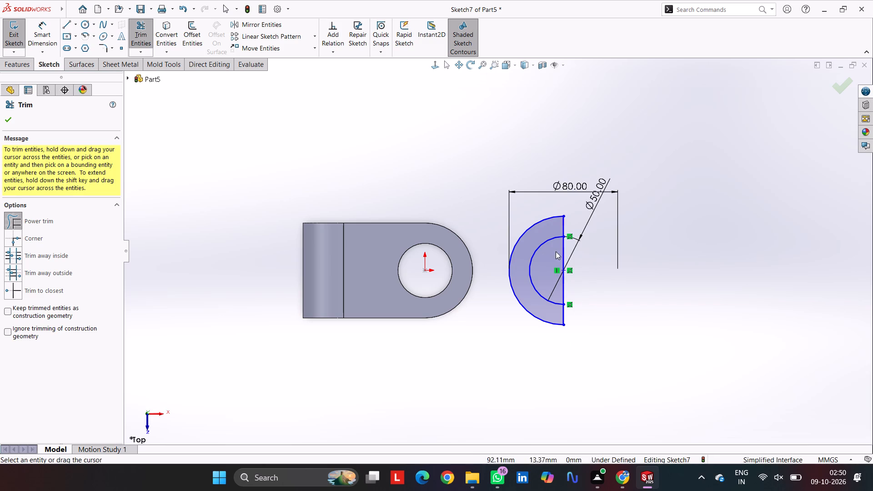
pyautogui.moveTo(556, 251); pyautogui.dragTo(579, 265)
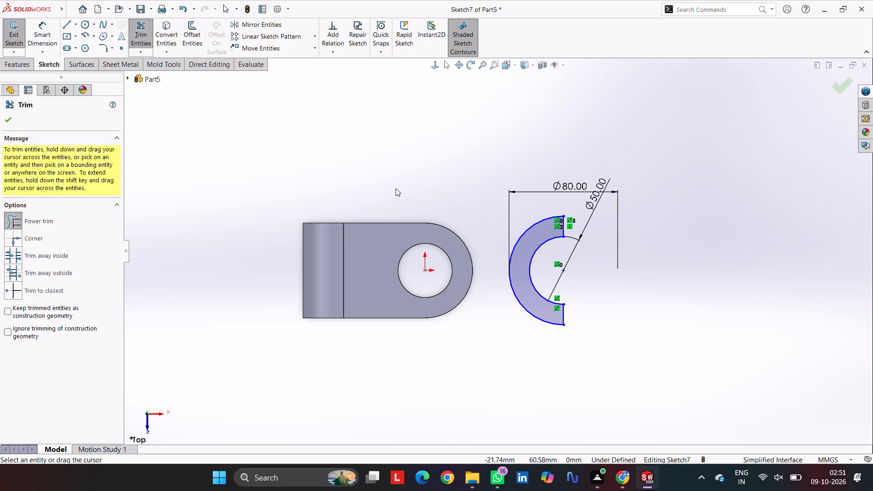
pyautogui.press('Escape')
pyautogui.press('Escape')
pyautogui.press('Escape')
pyautogui.press('Escape')
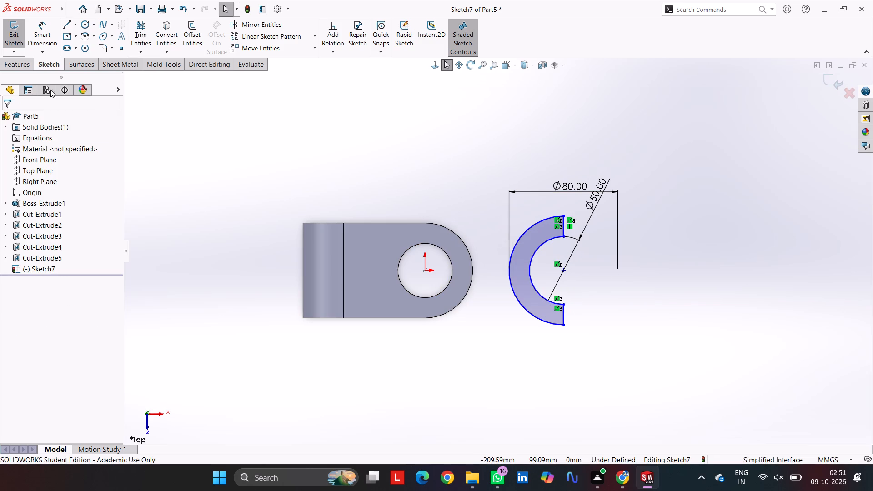
# Add a horizontal relation between the half ring's centre point and the origin.
pyautogui.click(565, 270)
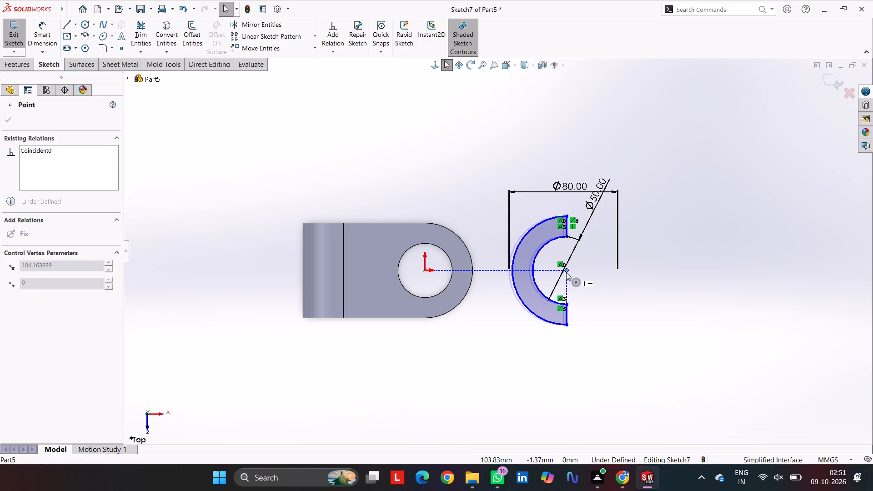
pyautogui.keyDown('ctrl'); pyautogui.click(425, 269); pyautogui.keyUp('ctrl')
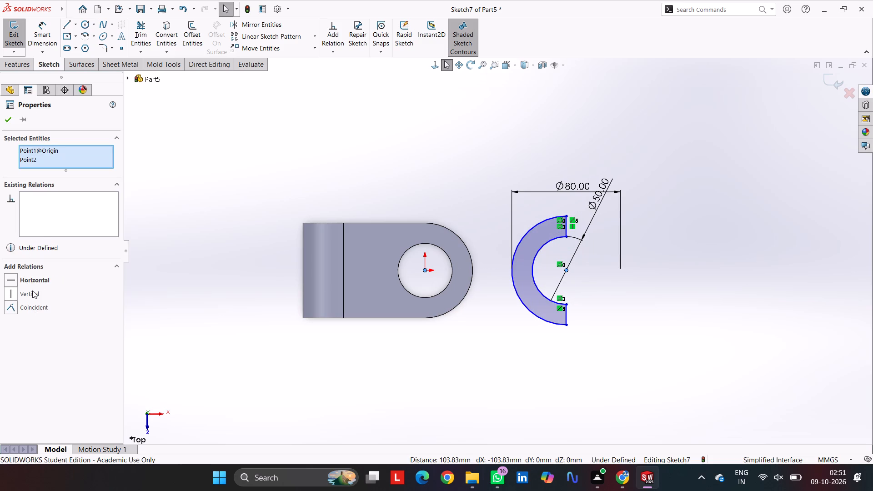
pyautogui.click(35, 279)
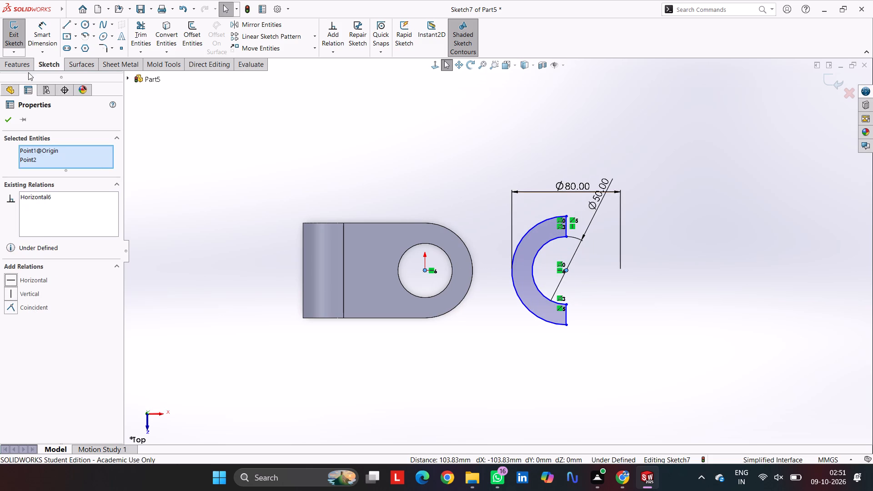
# Dimension the distance from the origin to the half ring's centre and set it to 120 mm.
pyautogui.click(48, 34)
pyautogui.click(426, 271)
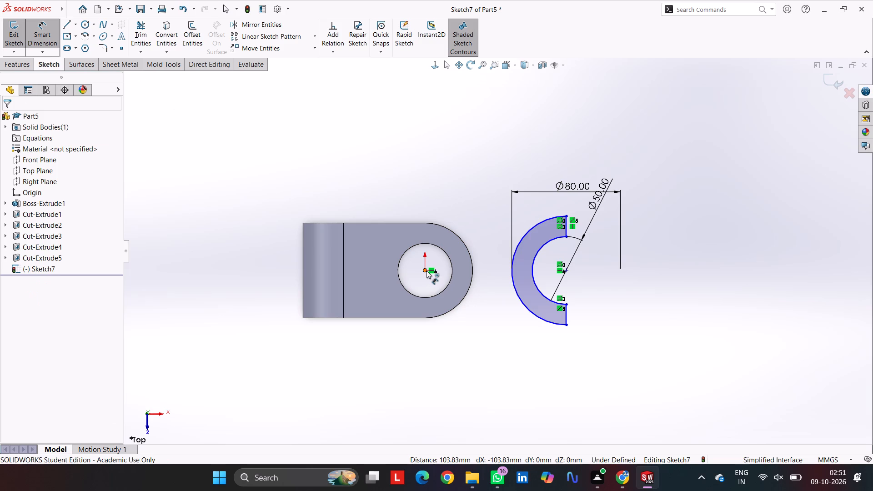
pyautogui.click(567, 271)
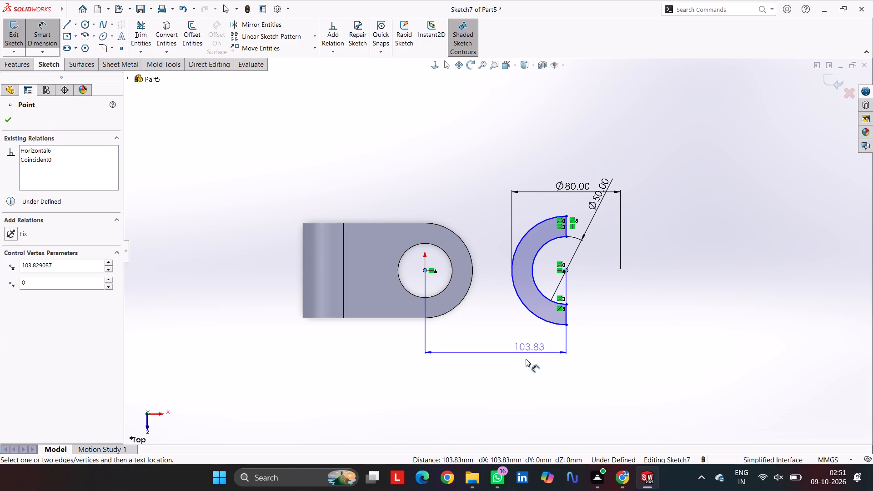
pyautogui.click(516, 373)
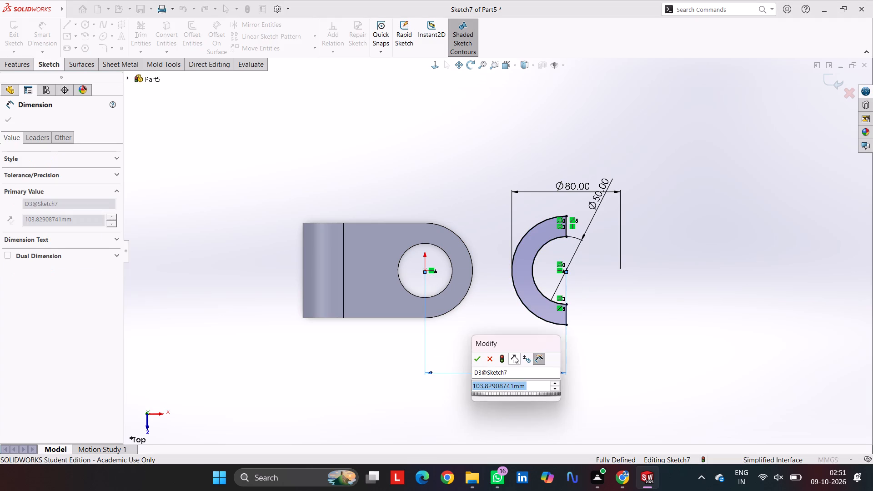
pyautogui.write('120')
pyautogui.press('Return')
pyautogui.click(670, 312)
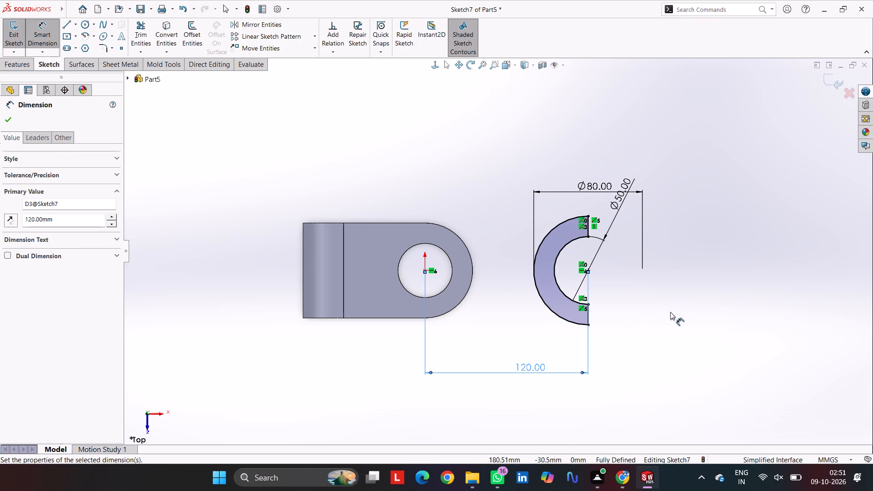
# Extrude the half-ring profile as a blind boss 20 mm deep.
pyautogui.click(20, 61)
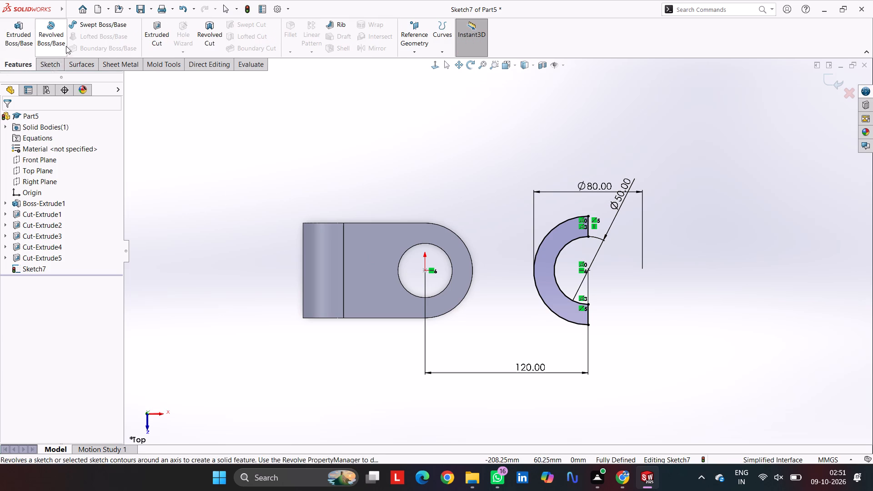
pyautogui.click(20, 28)
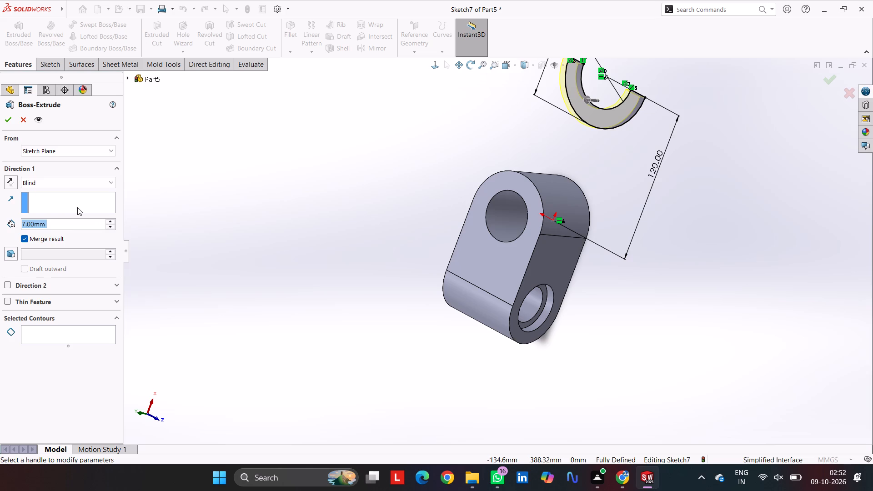
pyautogui.write('20')
pyautogui.press('Return')
pyautogui.press('Return')
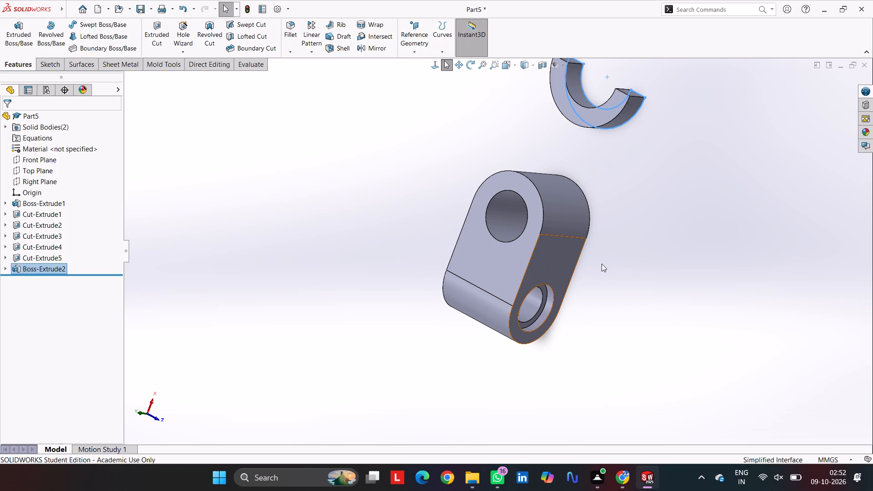
# Start a sketch on the Top Plane and draw a circle of about 35 mm radius centred on the origin, following the link's rounded end.
pyautogui.hotkey('ctrl', '1')
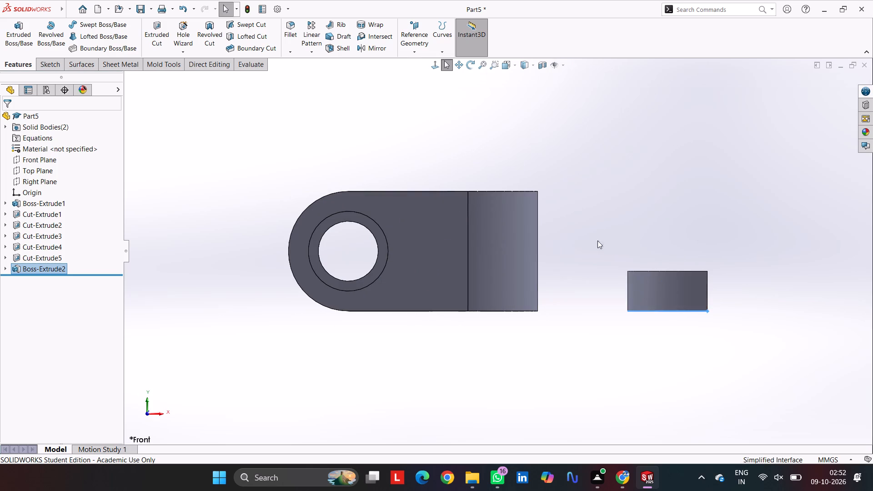
pyautogui.click(561, 216)
pyautogui.moveTo(586, 215); pyautogui.dragTo(594, 406, button='middle')
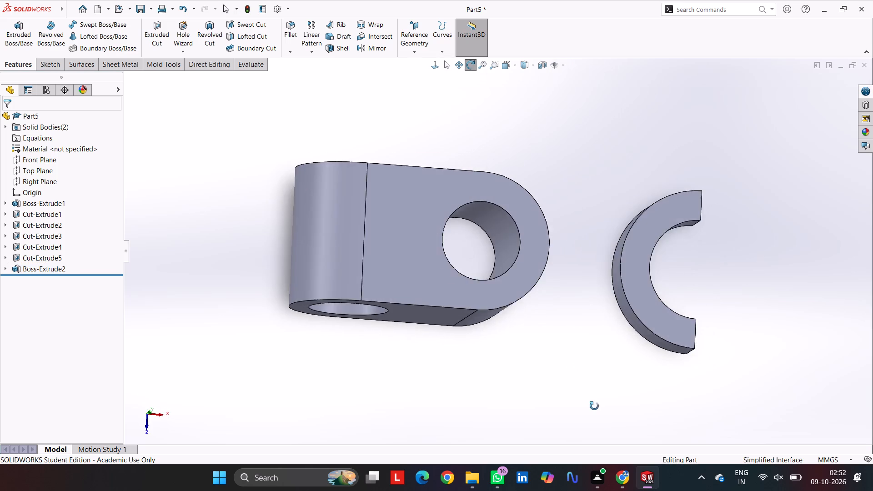
pyautogui.moveTo(594, 406); pyautogui.dragTo(596, 421, button='middle')
pyautogui.click(42, 174)
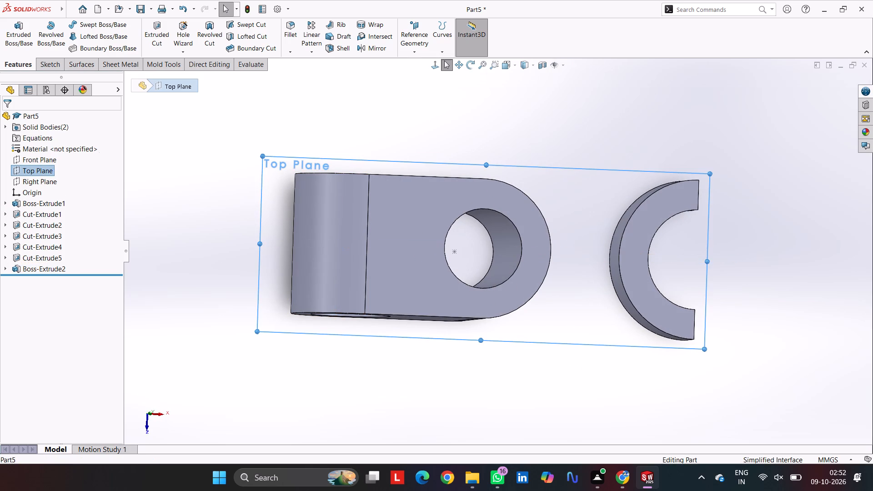
pyautogui.click(47, 65)
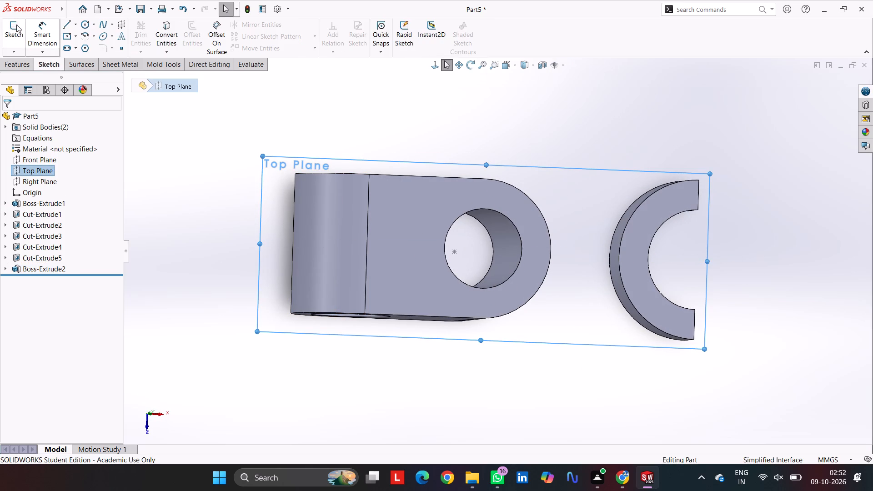
pyautogui.click(16, 25)
pyautogui.click(83, 25)
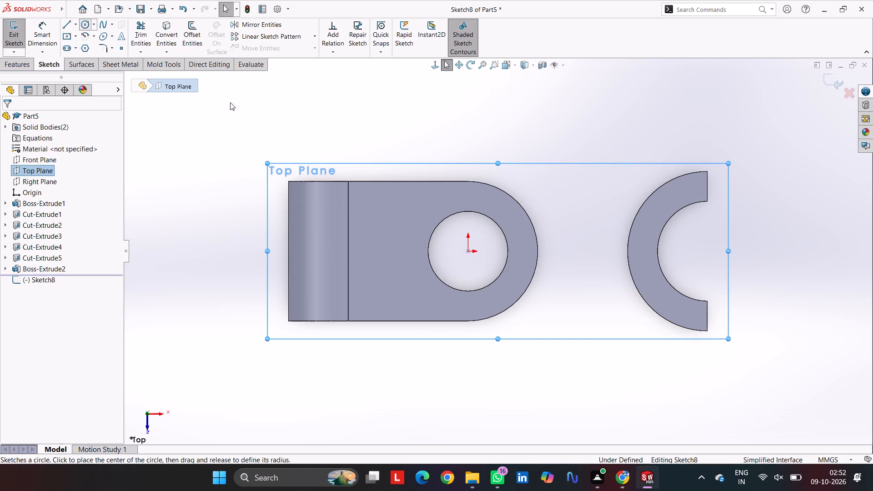
pyautogui.click(468, 254)
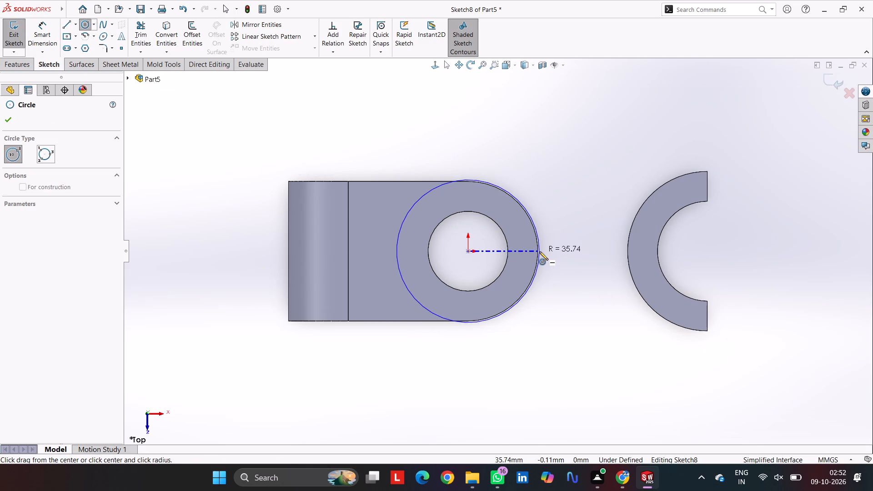
pyautogui.click(475, 321)
pyautogui.press('Escape')
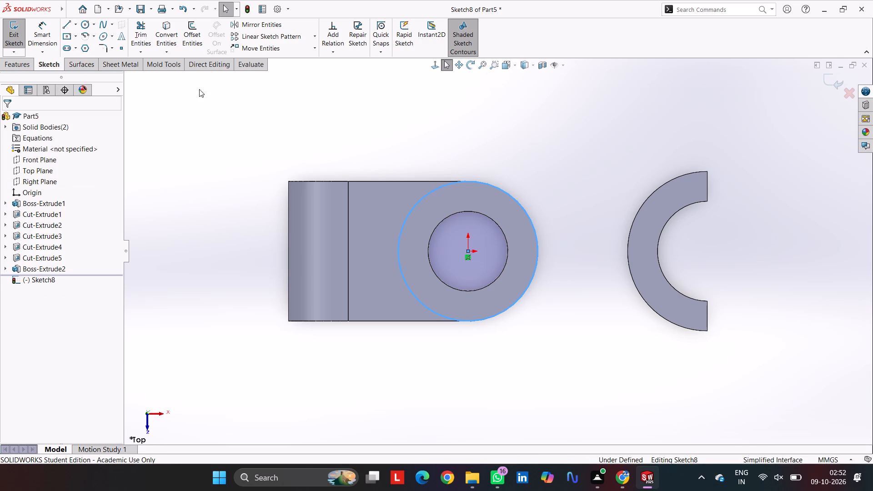
pyautogui.press('Escape')
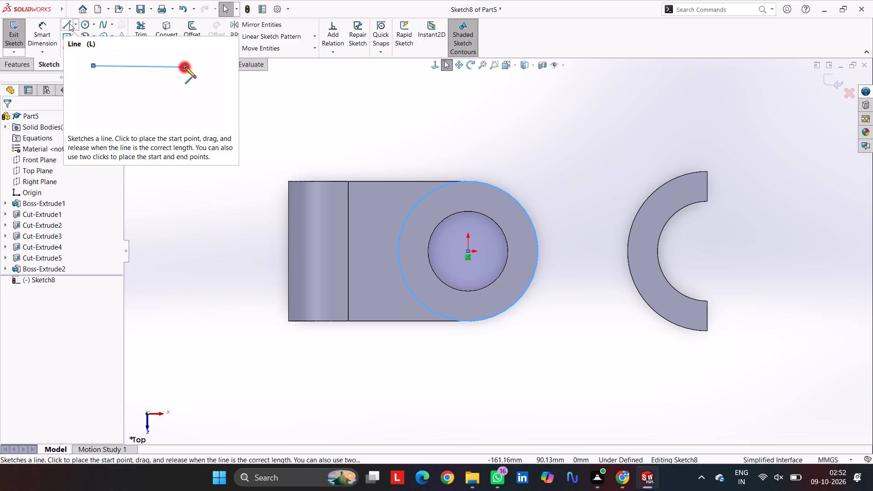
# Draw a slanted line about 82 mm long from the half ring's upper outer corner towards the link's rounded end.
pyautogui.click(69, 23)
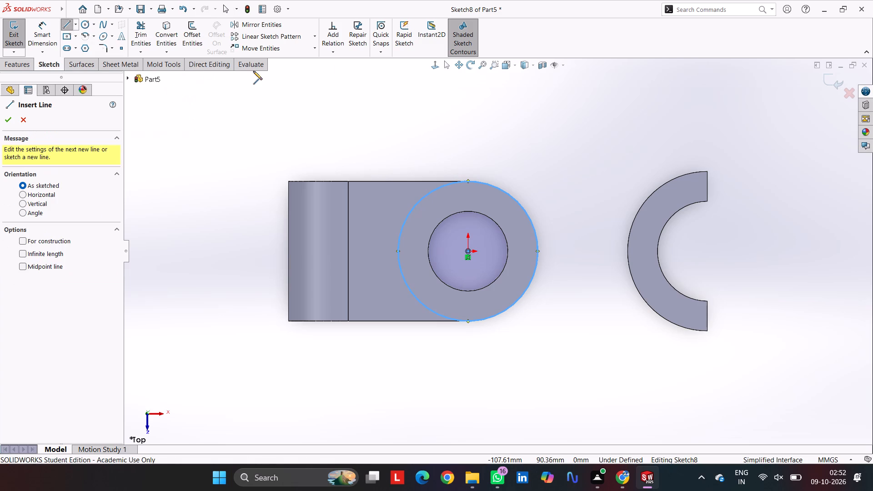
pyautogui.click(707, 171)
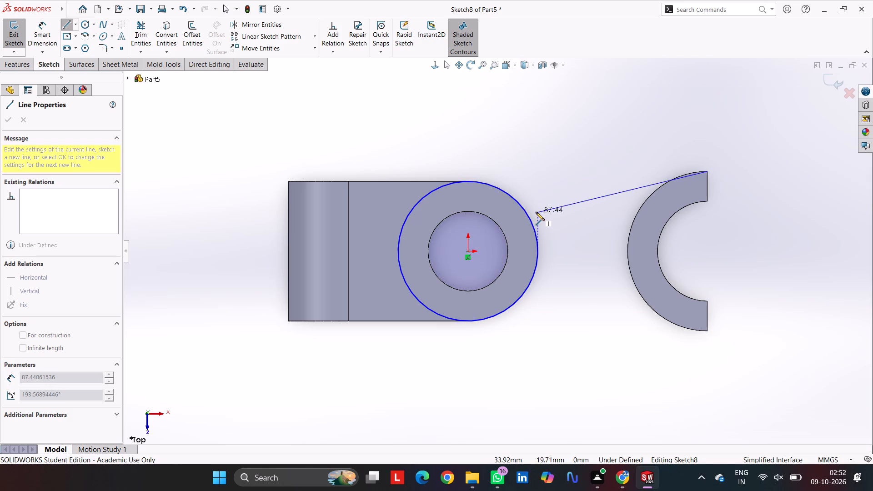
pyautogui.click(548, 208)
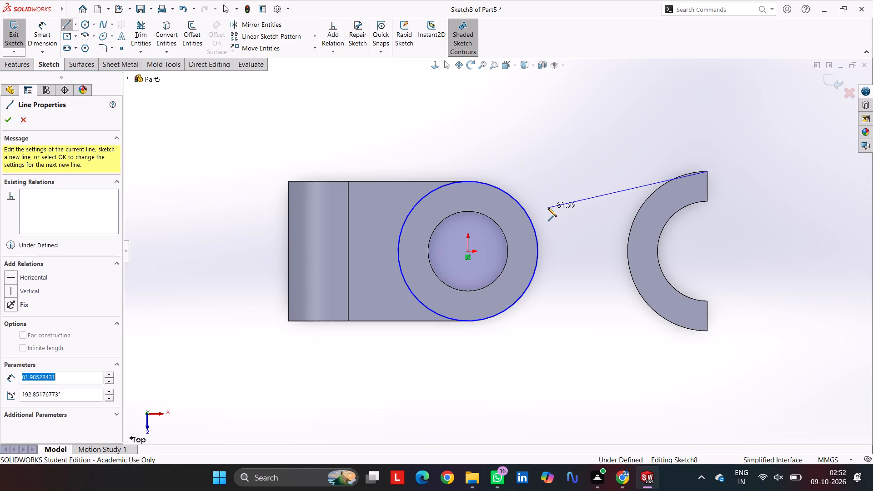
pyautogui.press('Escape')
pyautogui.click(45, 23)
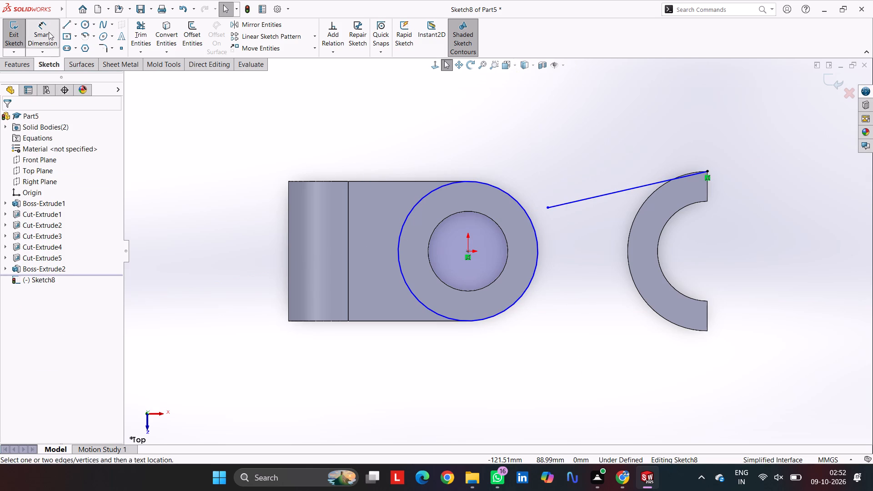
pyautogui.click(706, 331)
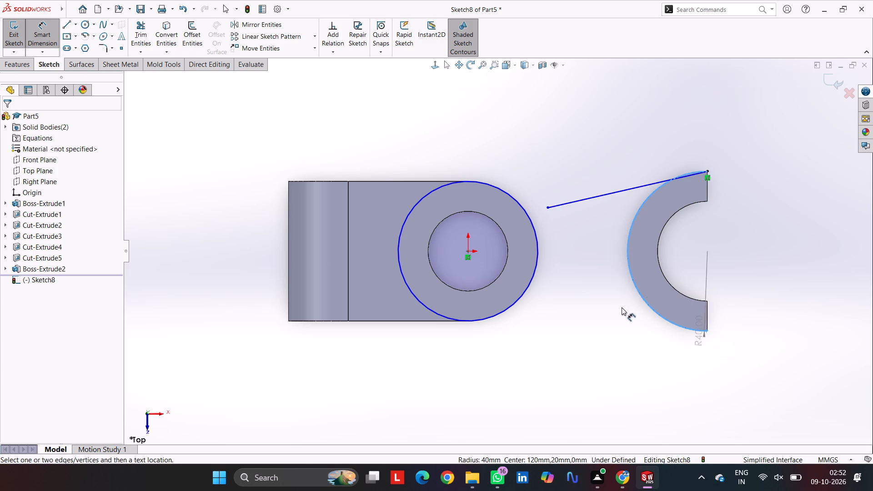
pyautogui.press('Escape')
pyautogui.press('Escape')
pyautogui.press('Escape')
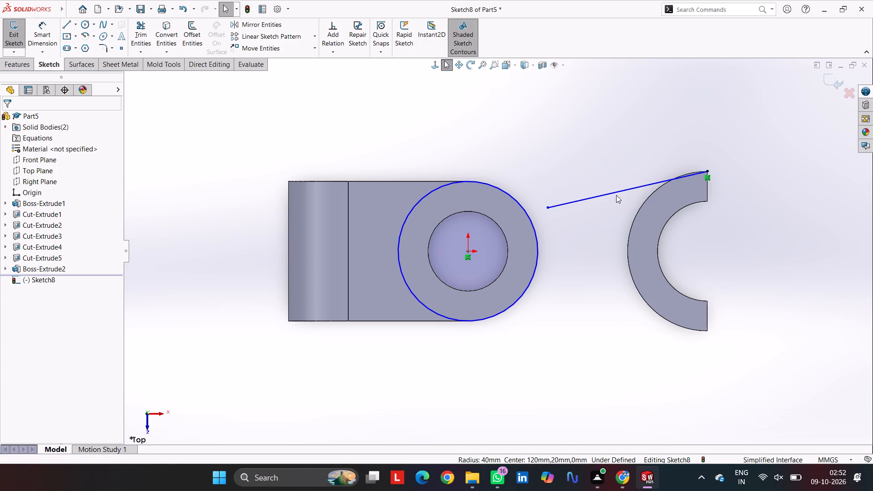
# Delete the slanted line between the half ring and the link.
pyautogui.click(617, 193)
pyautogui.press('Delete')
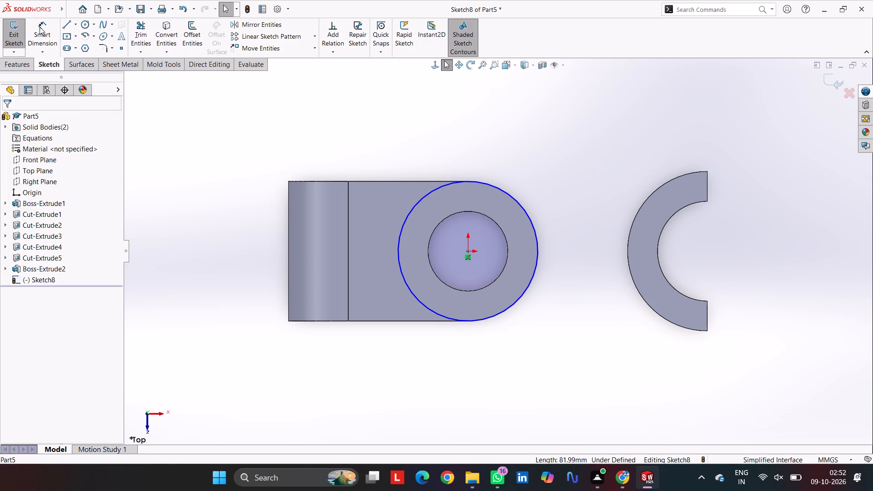
# Draw a 40 mm radius circle centred on the half ring's centre, matching its outer edge.
pyautogui.click(88, 25)
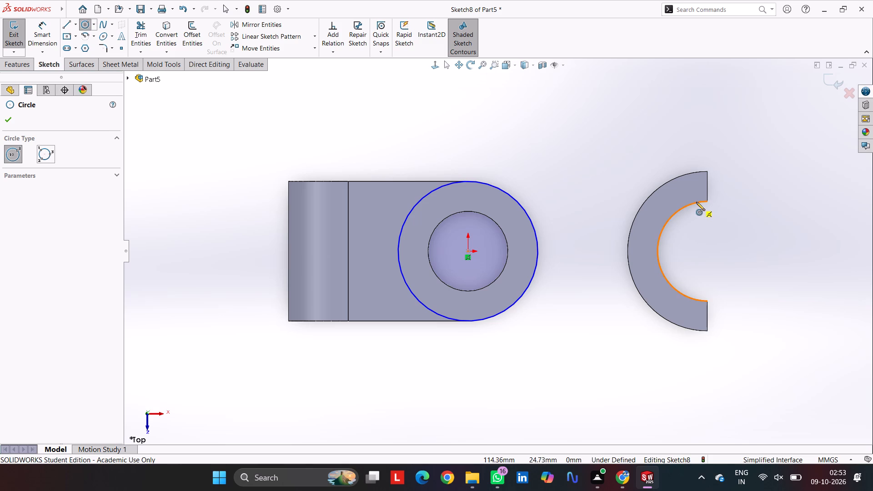
pyautogui.click(707, 252)
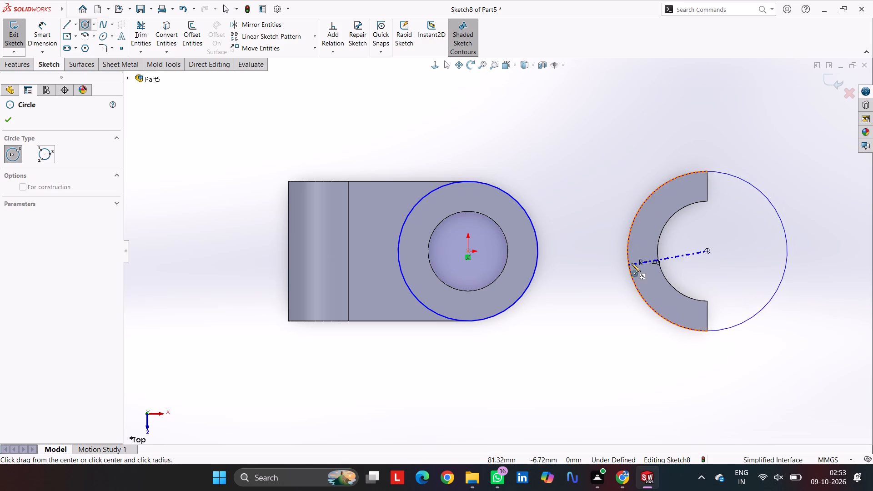
pyautogui.click(705, 331)
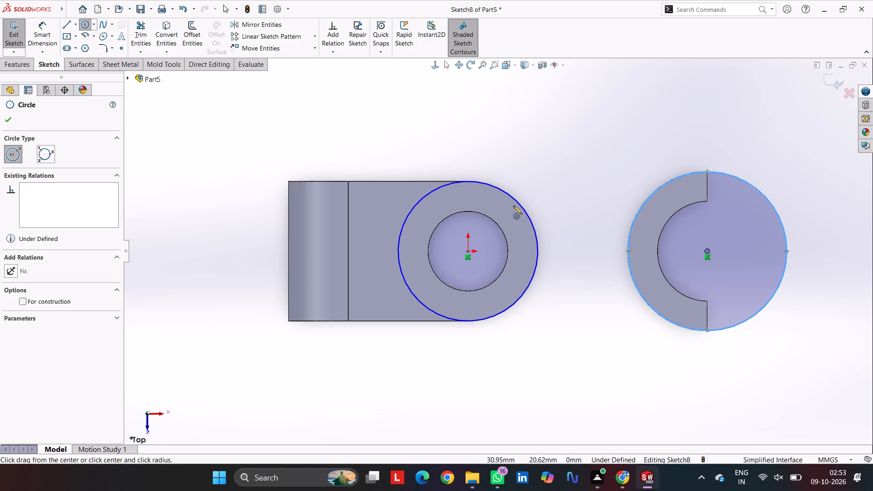
pyautogui.press('Escape')
# Draw a free slanted line above the gap, from beyond the top of the half-ring circle down towards the link's rounded end.
pyautogui.click(66, 25)
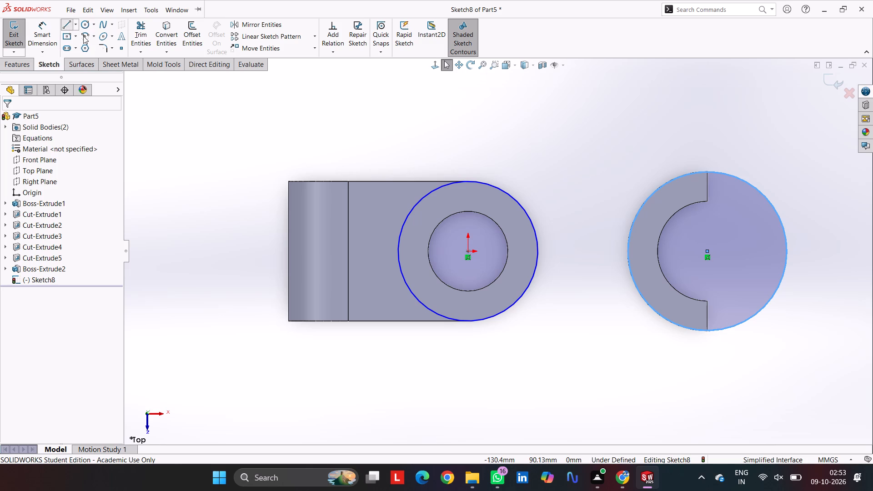
pyautogui.moveTo(730, 154); pyautogui.dragTo(722, 154)
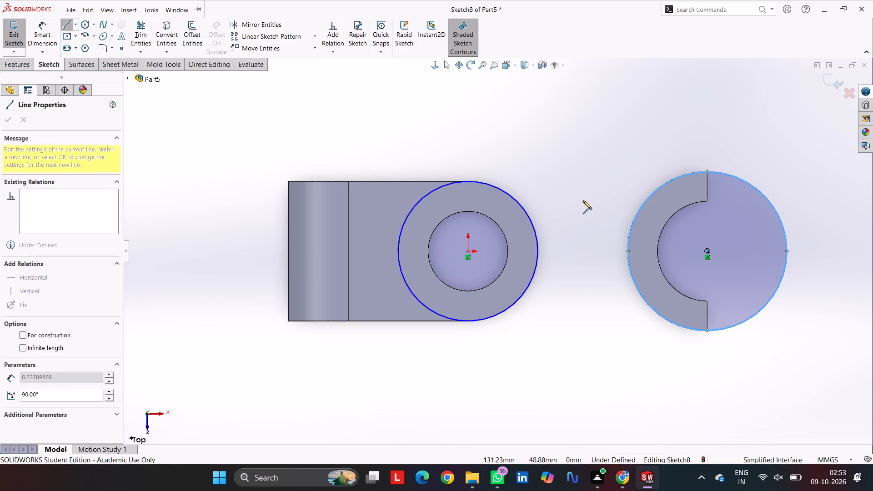
pyautogui.click(558, 219)
pyautogui.press('Escape')
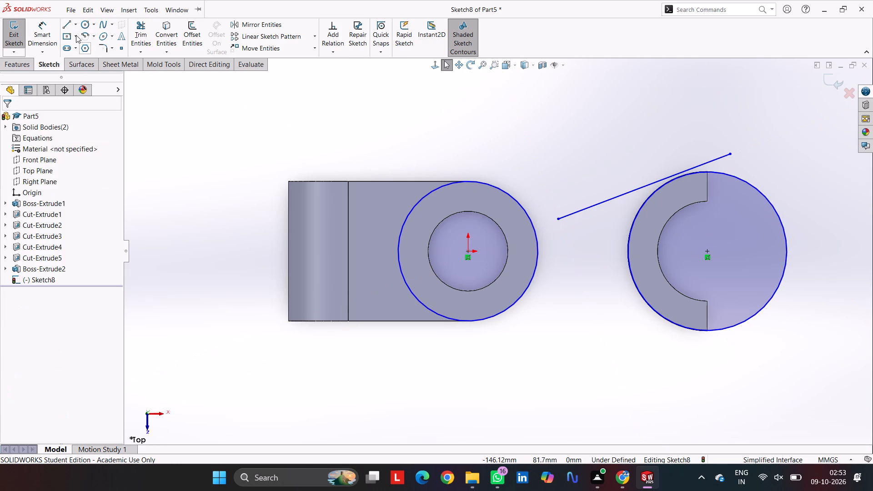
# Draw a slanted line about 98 mm long from below the half-ring circle up towards the lower side of the link's rounded end.
pyautogui.click(63, 22)
pyautogui.moveTo(729, 364); pyautogui.dragTo(725, 364)
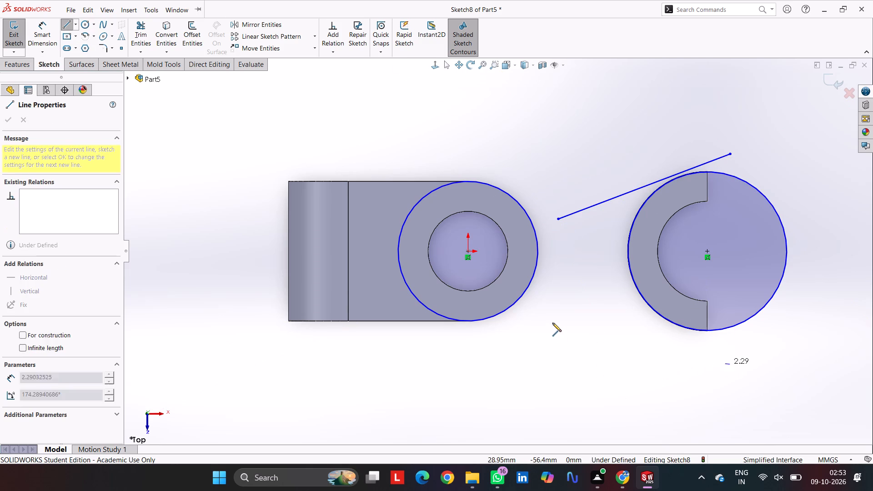
pyautogui.click(541, 311)
pyautogui.press('Escape')
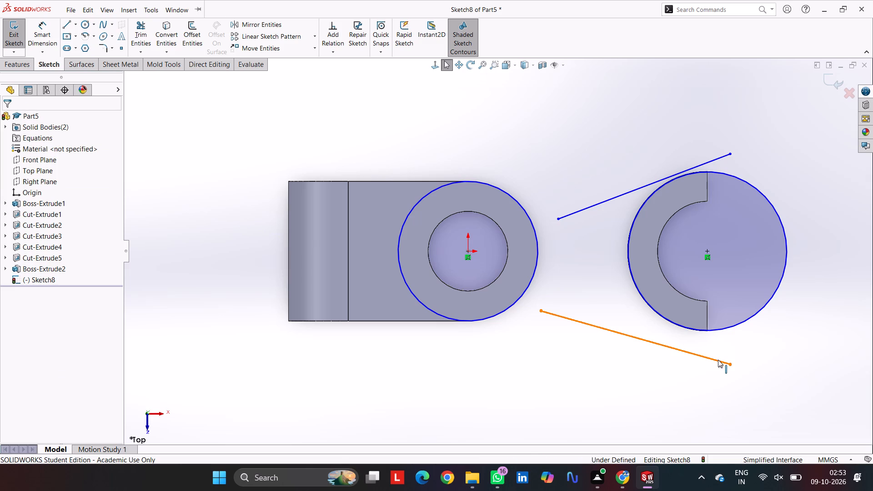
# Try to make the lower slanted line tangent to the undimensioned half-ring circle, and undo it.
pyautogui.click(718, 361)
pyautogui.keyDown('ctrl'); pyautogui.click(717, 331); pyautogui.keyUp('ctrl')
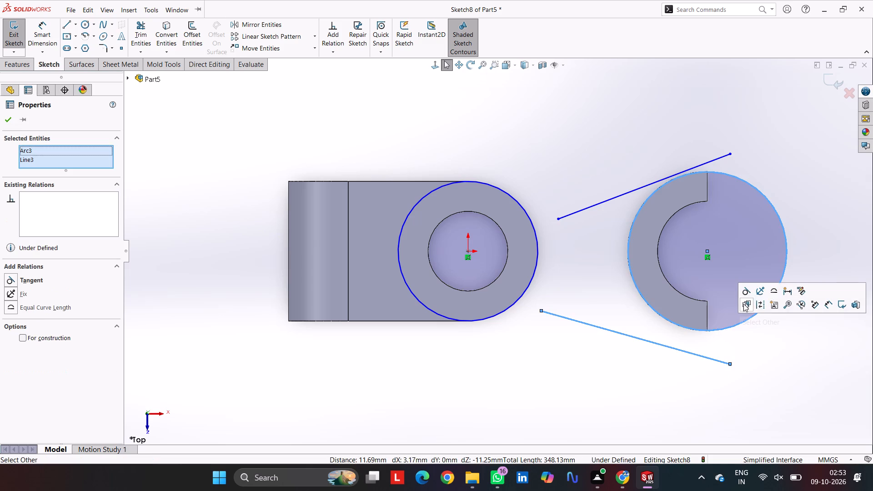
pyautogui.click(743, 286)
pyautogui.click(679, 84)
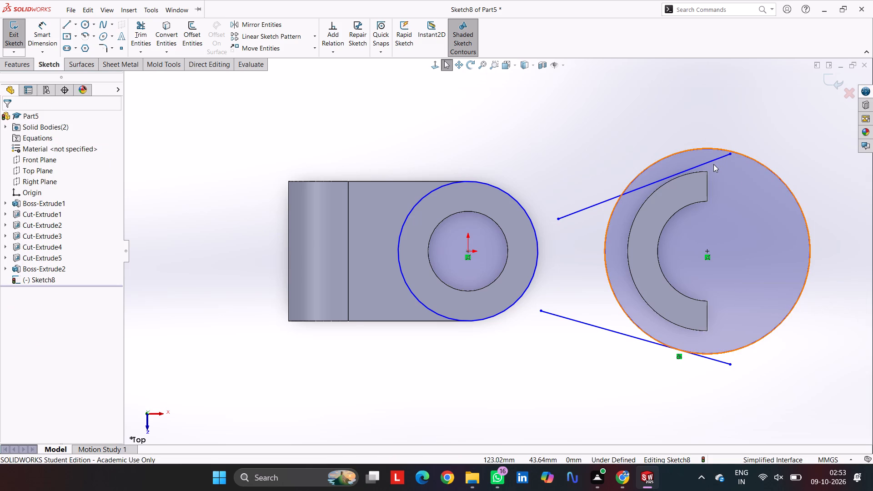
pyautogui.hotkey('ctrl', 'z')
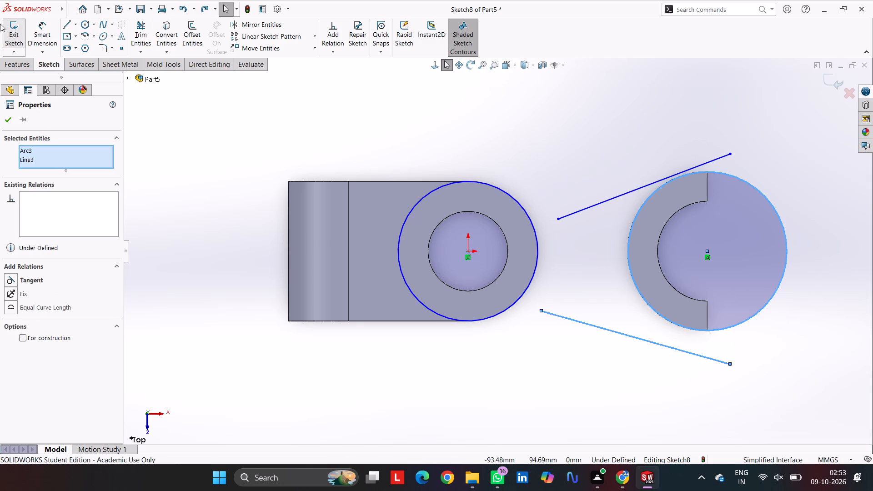
# Dimension the half-ring circle's diameter as 80 mm.
pyautogui.click(43, 22)
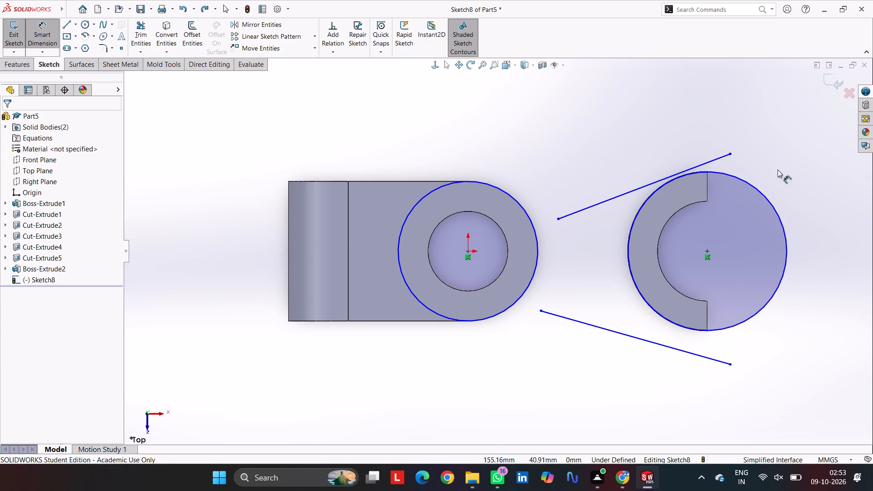
pyautogui.click(763, 193)
pyautogui.click(781, 164)
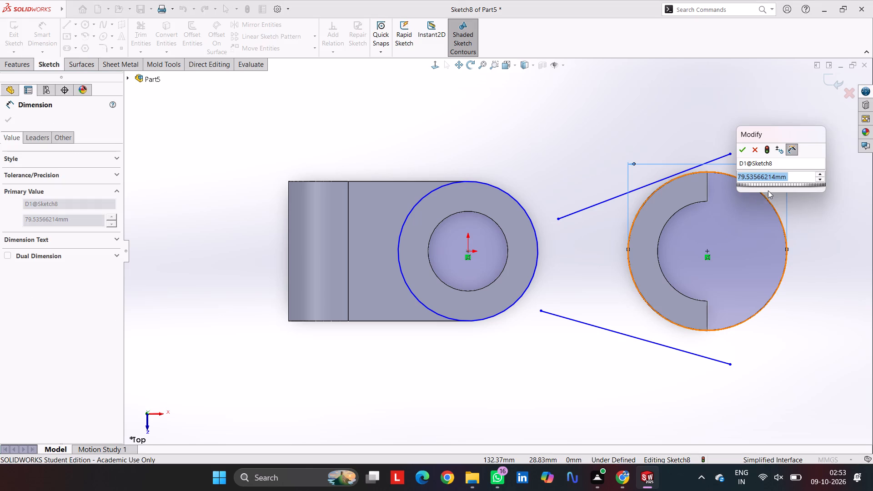
pyautogui.write('80')
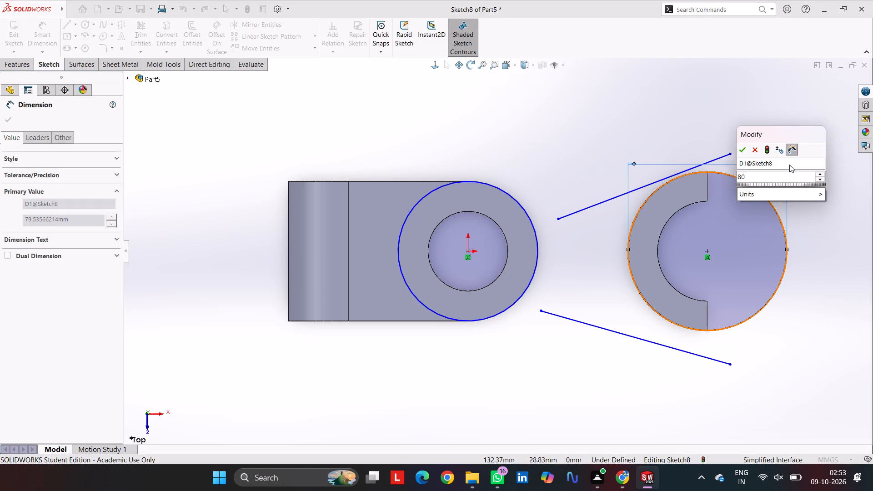
pyautogui.press('Return')
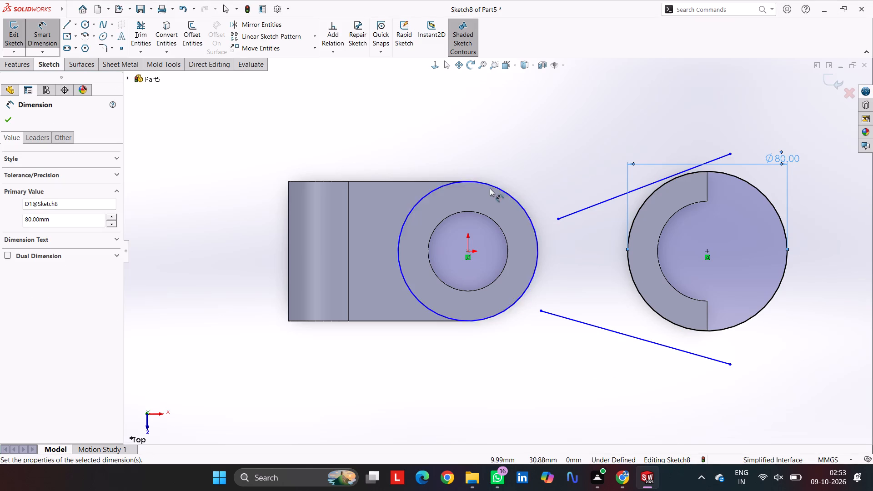
# Dimension the diameter of the circle on the link's rounded end, keeping its existing size.
pyautogui.click(493, 185)
pyautogui.click(479, 151)
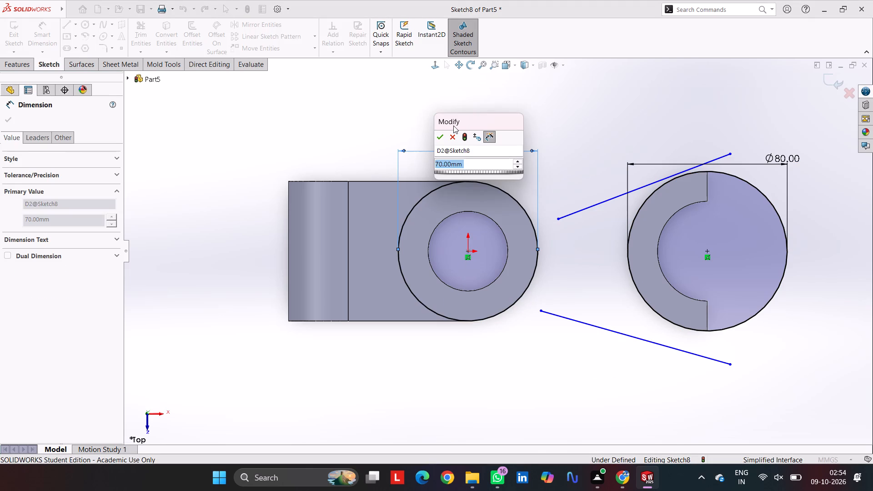
pyautogui.press('Escape')
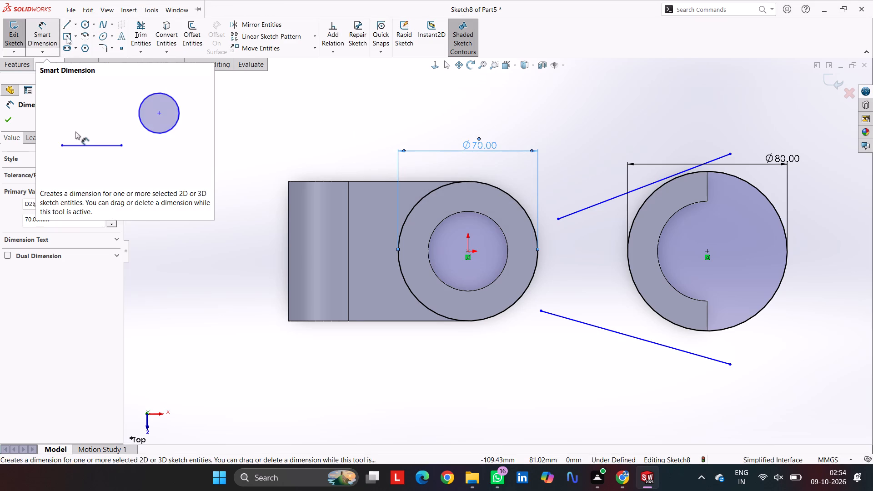
pyautogui.press('Escape')
# Make the lower and upper slanted lines each tangent to the half-ring circle.
pyautogui.click(683, 351)
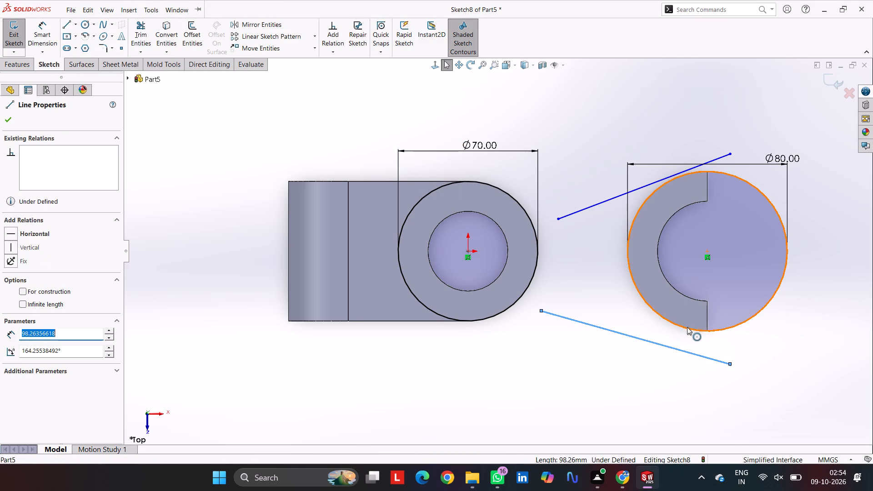
pyautogui.keyDown('ctrl'); pyautogui.click(687, 327); pyautogui.keyUp('ctrl')
pyautogui.click(713, 287)
pyautogui.click(636, 87)
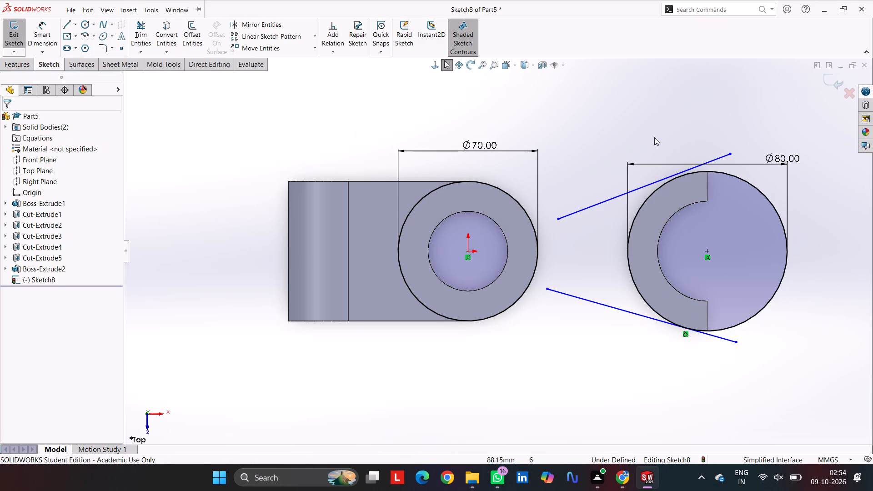
pyautogui.click(674, 177)
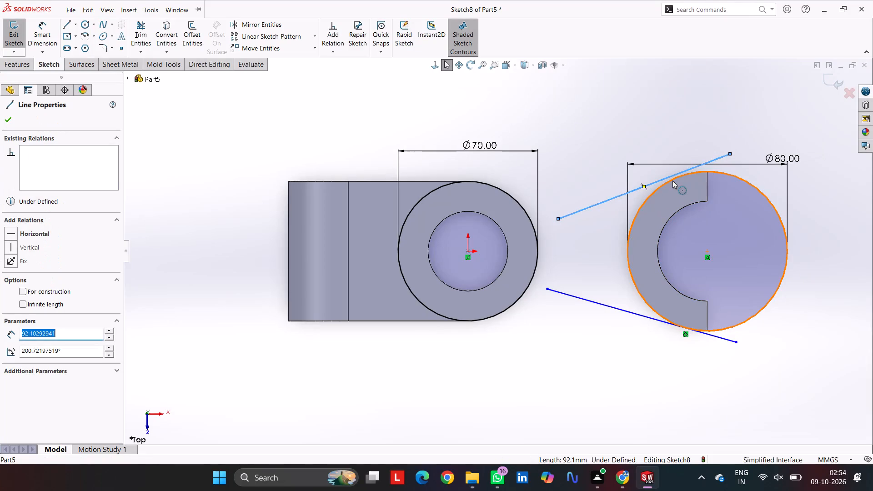
pyautogui.keyDown('ctrl'); pyautogui.click(672, 180); pyautogui.keyUp('ctrl')
pyautogui.click(702, 142)
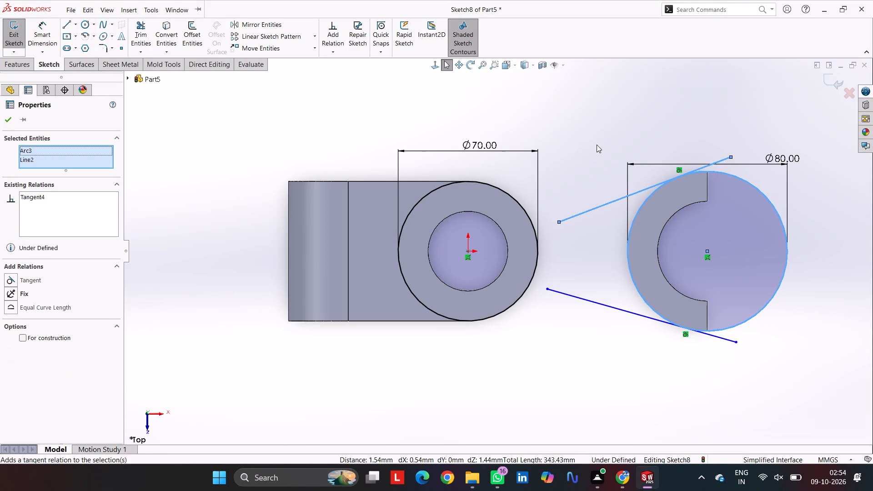
pyautogui.click(578, 66)
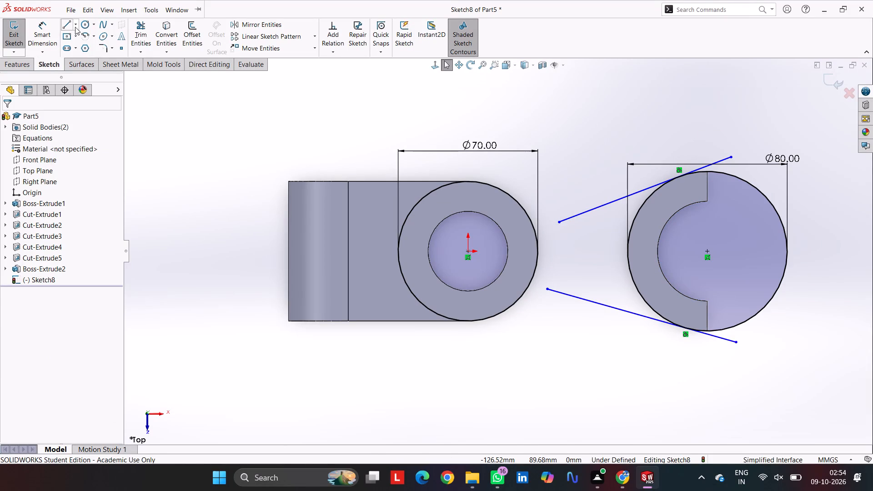
# Dimension the vertical distance between the two slanted lines' ends nearest the link as 40 mm.
pyautogui.click(40, 30)
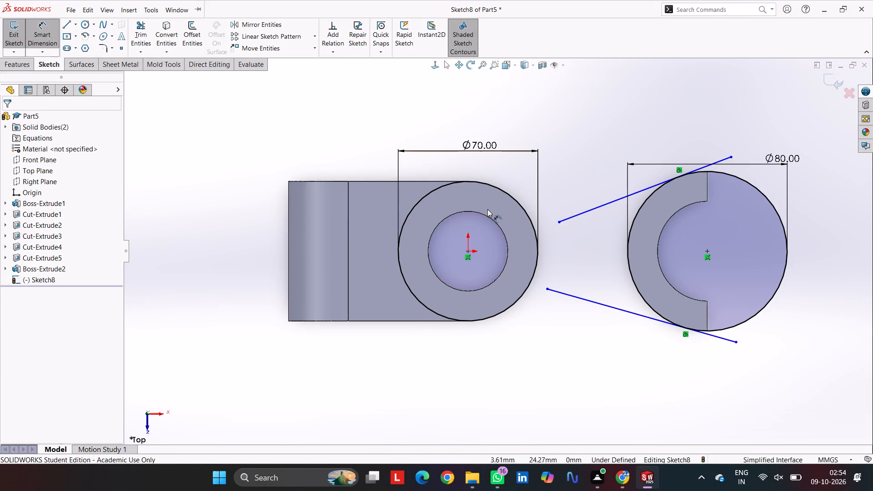
pyautogui.click(559, 222)
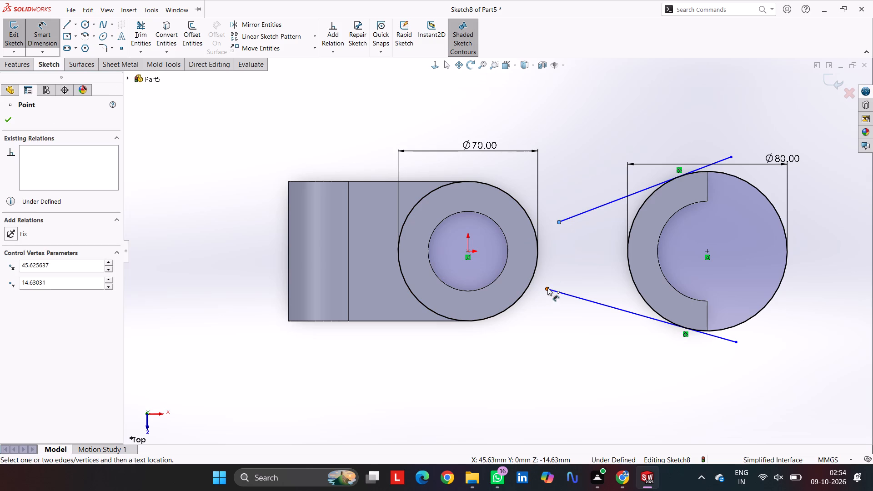
pyautogui.click(547, 287)
pyautogui.click(599, 259)
pyautogui.write('40')
pyautogui.press('Return')
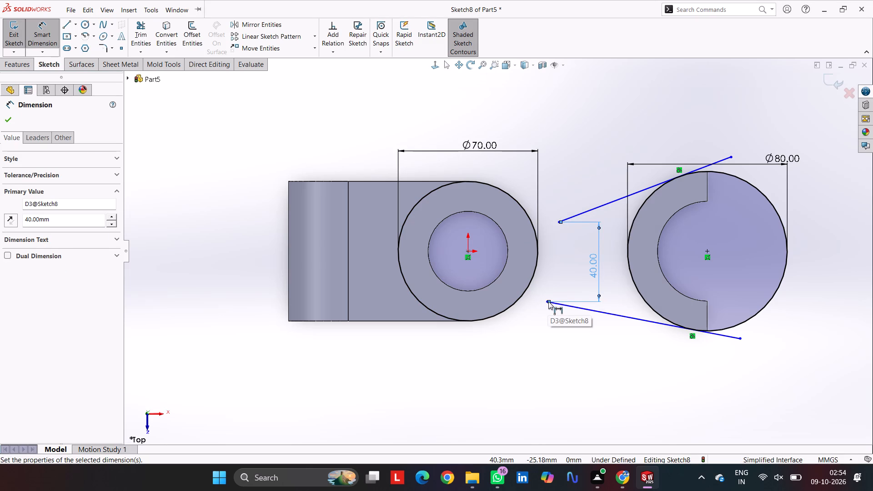
# Dimension the lower line's end nearest the link 20 mm vertically from the origin at the link's hole centre.
pyautogui.click(546, 301)
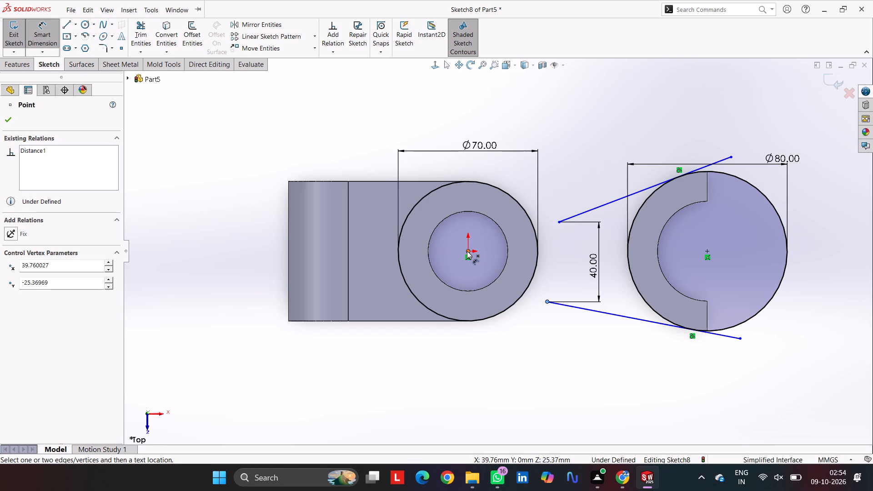
pyautogui.click(467, 251)
pyautogui.click(370, 266)
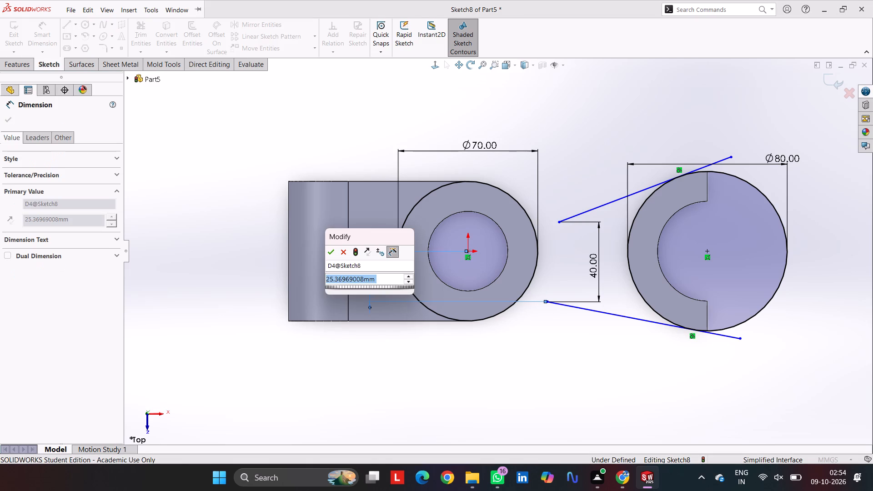
pyautogui.write('20')
pyautogui.press('Return')
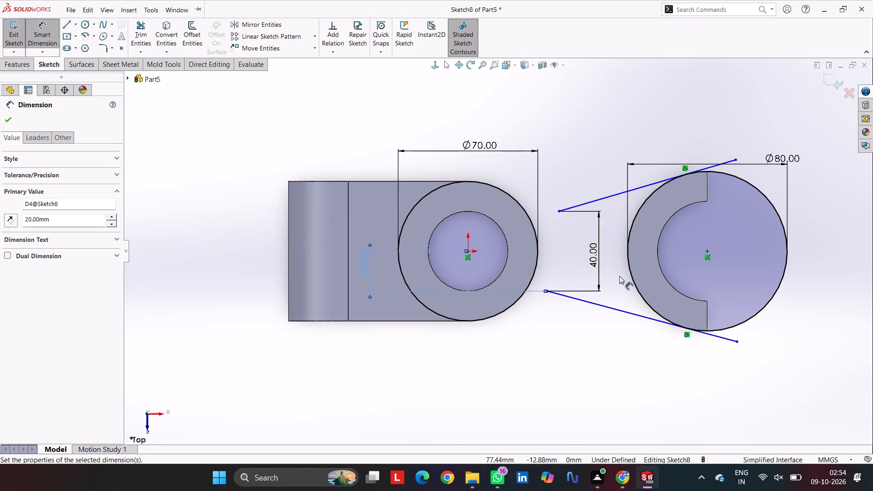
# Attach the upper slanted line's near end to the outer edge of the link's rounded end.
pyautogui.scroll(-2, 570, 240)
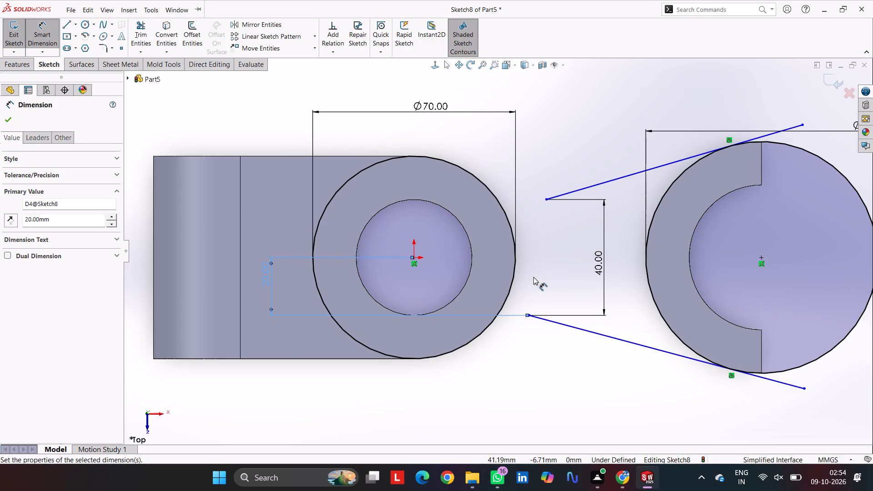
pyautogui.press('Escape')
pyautogui.moveTo(589, 185); pyautogui.dragTo(517, 204)
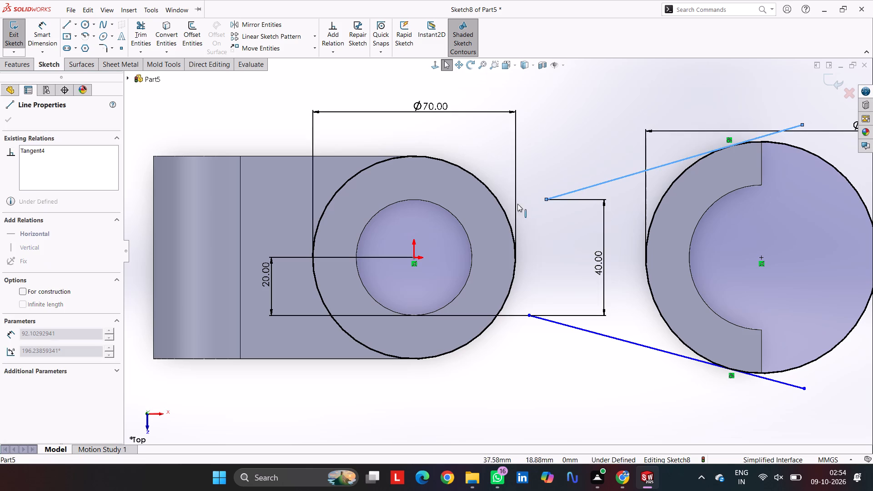
pyautogui.moveTo(517, 204); pyautogui.dragTo(546, 198)
pyautogui.press('Escape')
pyautogui.moveTo(544, 199); pyautogui.dragTo(579, 209)
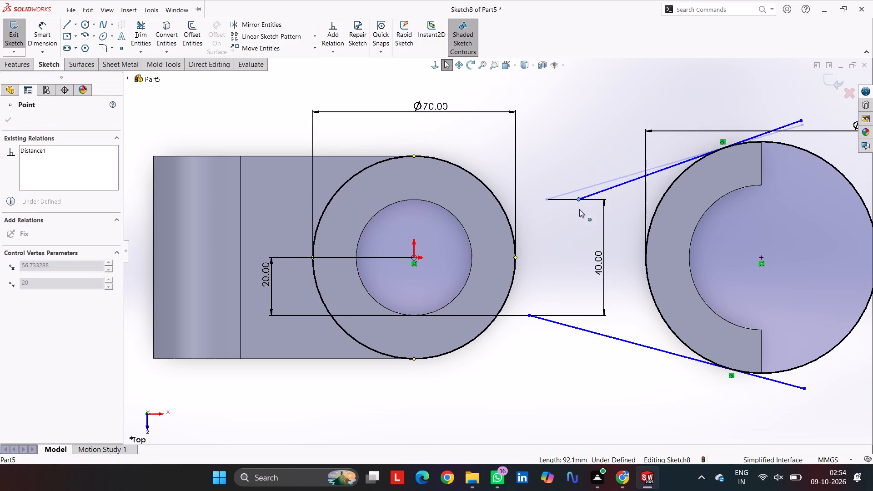
pyautogui.moveTo(579, 209); pyautogui.dragTo(504, 221)
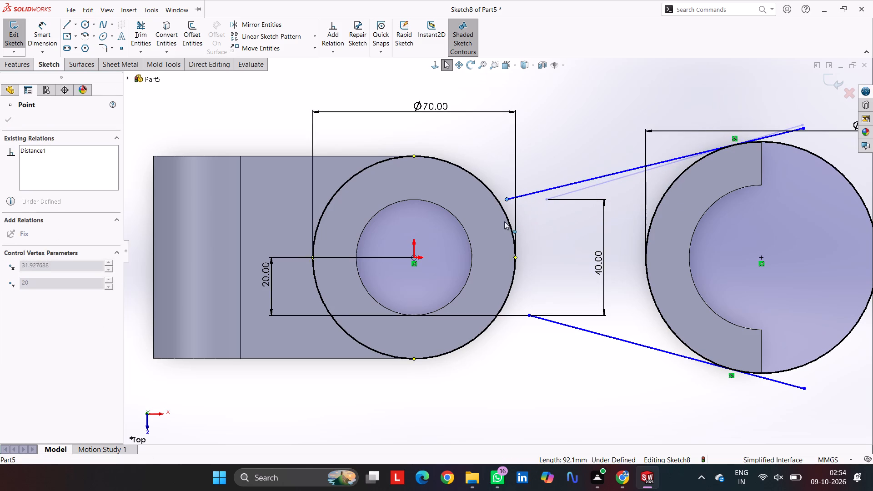
pyautogui.moveTo(504, 221); pyautogui.dragTo(499, 219)
# Attach the lower slanted line's near end to the outer edge of the link's rounded end and inspect the joint.
pyautogui.click(569, 325)
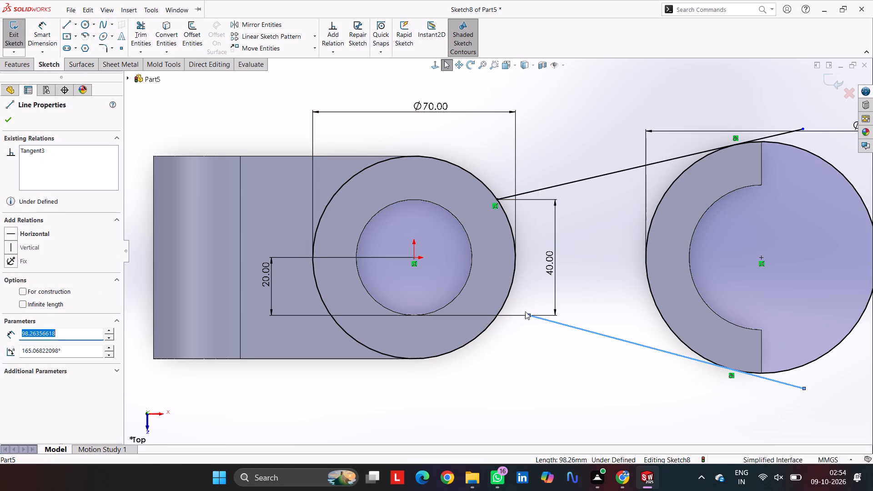
pyautogui.moveTo(528, 315); pyautogui.dragTo(494, 303)
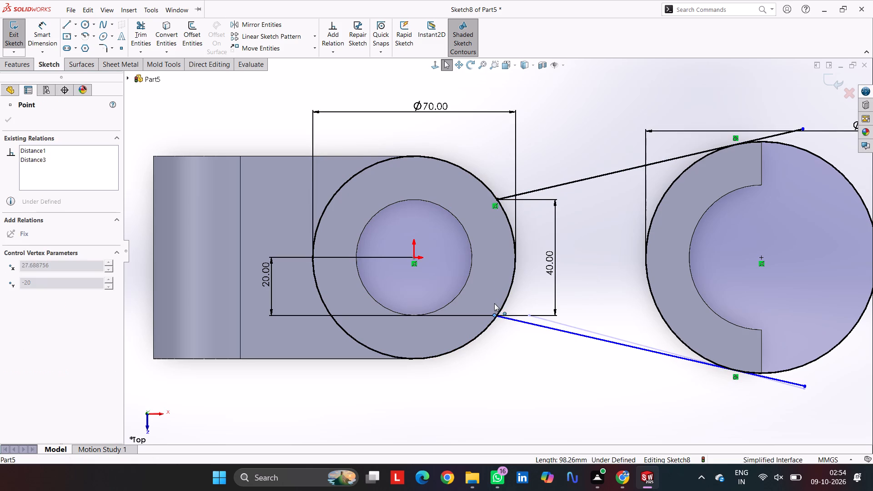
pyautogui.moveTo(494, 303); pyautogui.dragTo(498, 303)
pyautogui.scroll(-8, 501, 318)
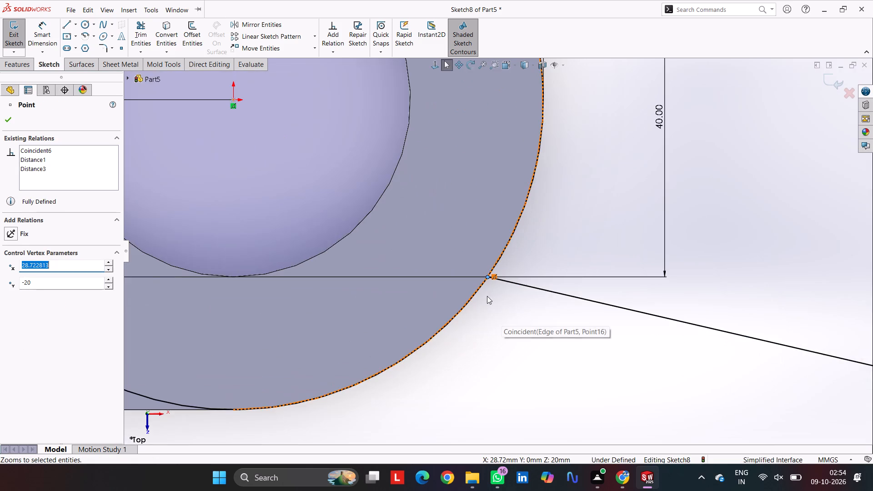
pyautogui.scroll(-3, 487, 296)
pyautogui.scroll(-5, 493, 237)
pyautogui.scroll(13, 493, 237)
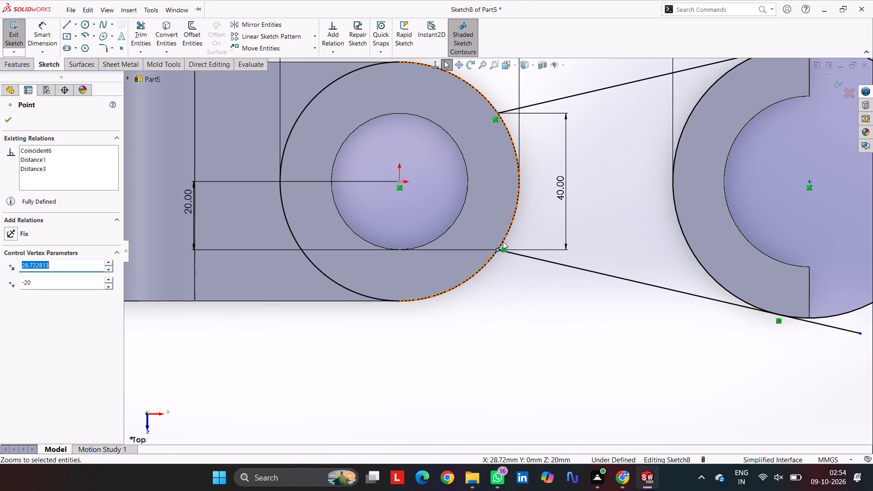
pyautogui.scroll(4, 577, 237)
pyautogui.scroll(-1, 636, 234)
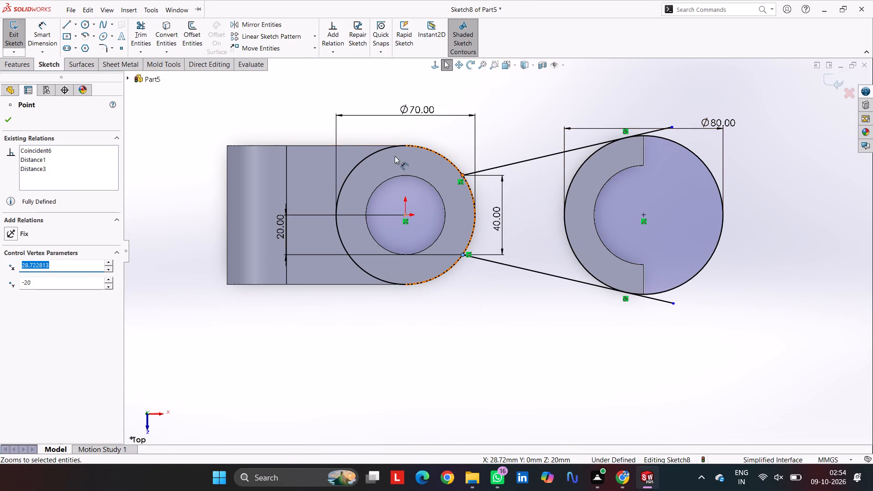
pyautogui.press('Escape')
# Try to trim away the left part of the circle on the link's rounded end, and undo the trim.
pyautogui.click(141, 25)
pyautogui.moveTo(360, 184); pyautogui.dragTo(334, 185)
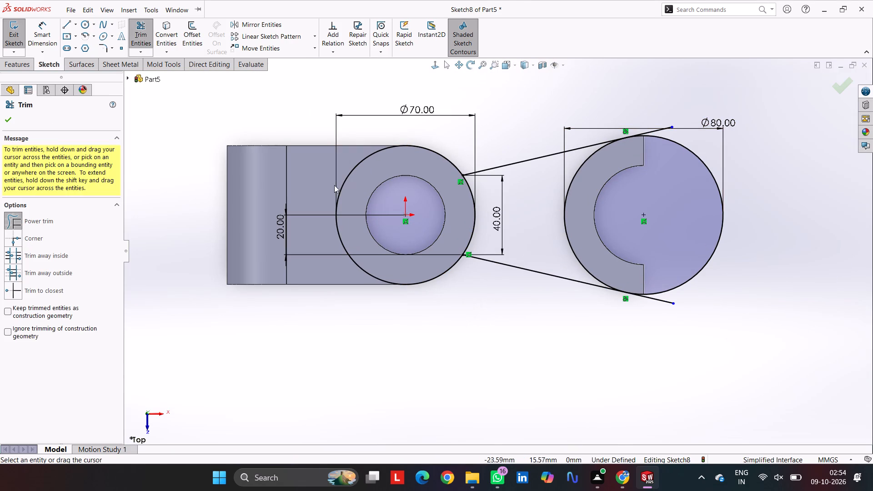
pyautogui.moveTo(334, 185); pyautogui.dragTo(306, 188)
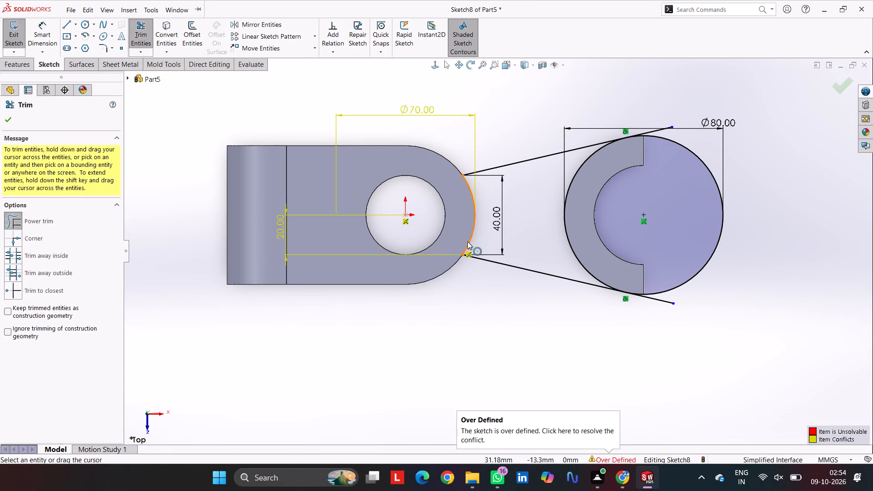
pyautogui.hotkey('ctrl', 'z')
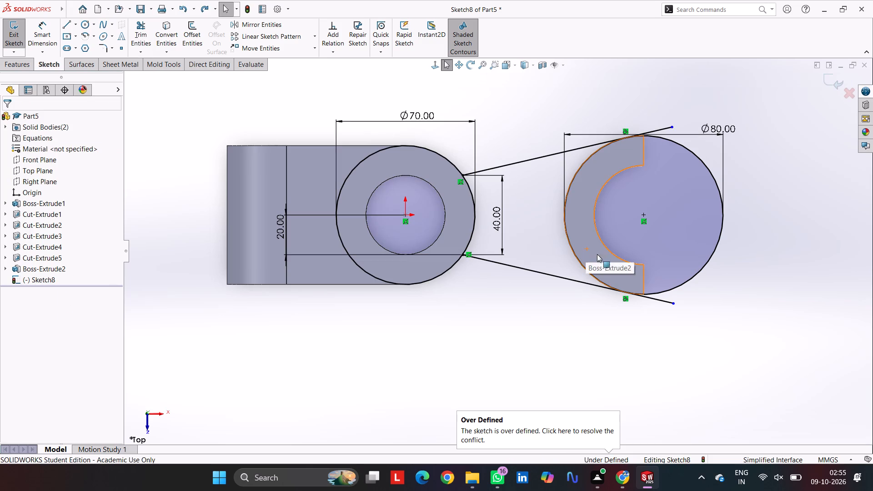
# Trim away the 80 mm circle's part beyond the half ring and both slanted lines' ends past their tangent points.
pyautogui.moveTo(686, 298); pyautogui.dragTo(636, 307)
pyautogui.press('Escape')
pyautogui.press('Escape')
pyautogui.click(142, 30)
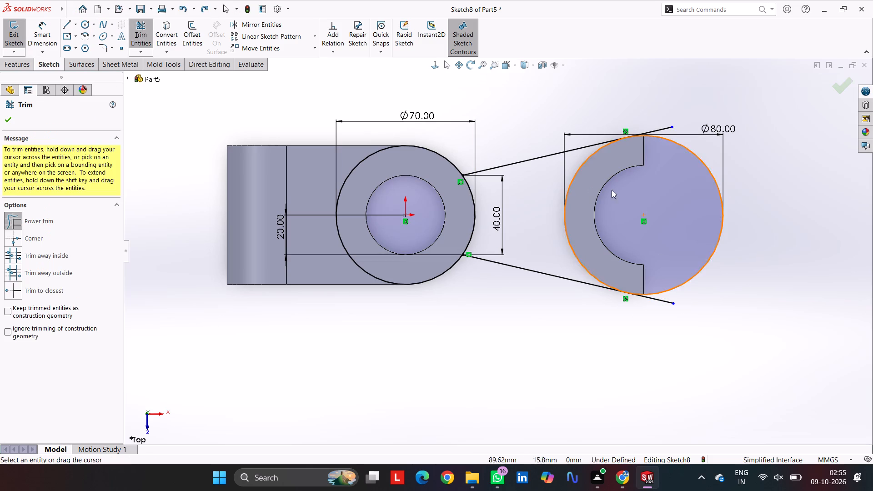
pyautogui.moveTo(667, 205); pyautogui.dragTo(745, 224)
pyautogui.moveTo(664, 143); pyautogui.dragTo(648, 120)
pyautogui.moveTo(668, 290); pyautogui.dragTo(638, 319)
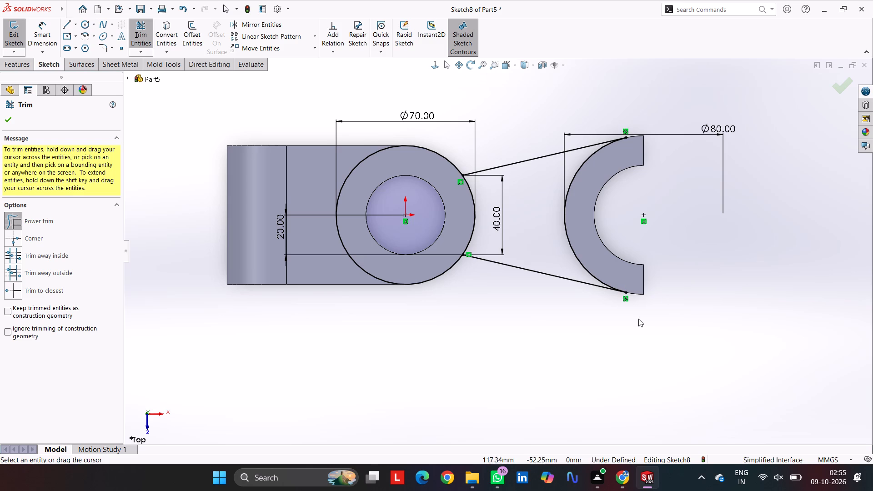
# Trim the link circle to the arc between the two slanted lines and delete its 70 mm diameter dimension.
pyautogui.moveTo(414, 268); pyautogui.dragTo(360, 297)
pyautogui.press('Escape')
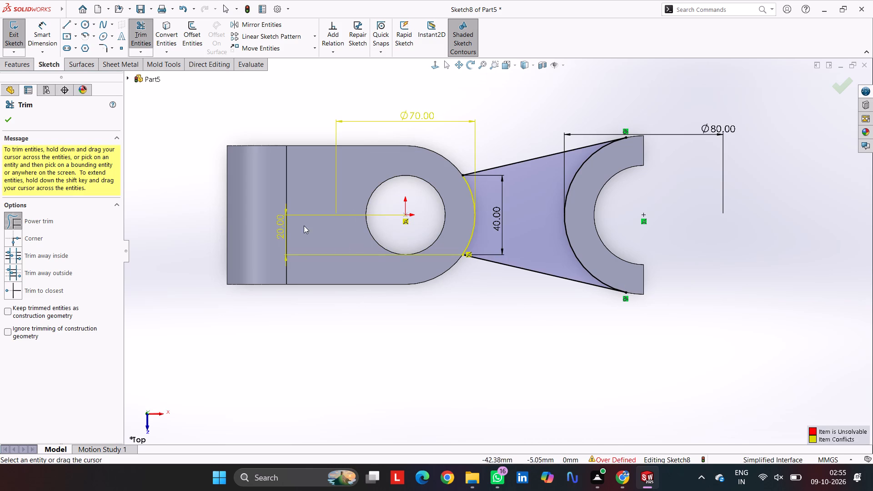
pyautogui.click(281, 231)
pyautogui.press('Escape')
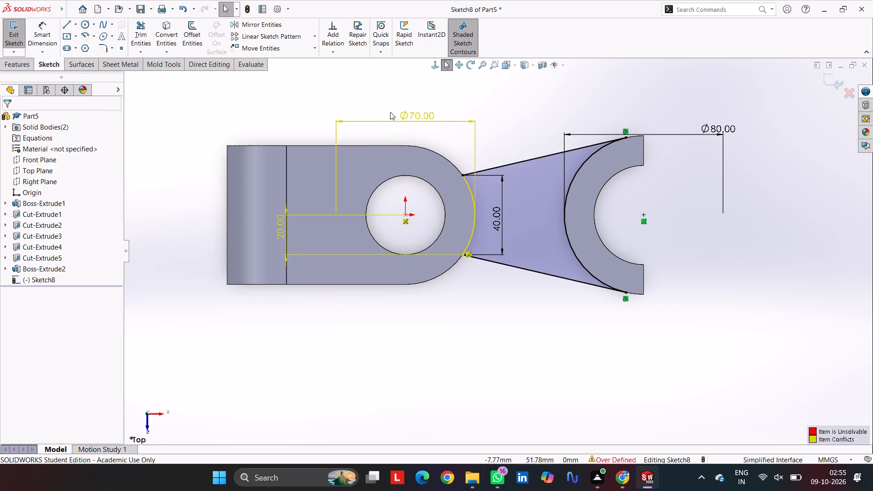
pyautogui.click(405, 116)
pyautogui.press('Delete')
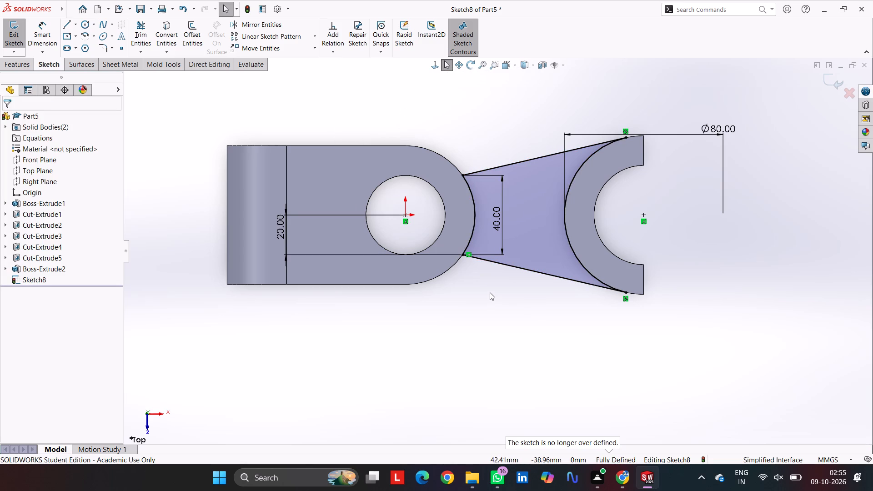
# Extrude the closed arm profile between the link and the half ring to a 10 mm blind depth, merged.
pyautogui.click(11, 67)
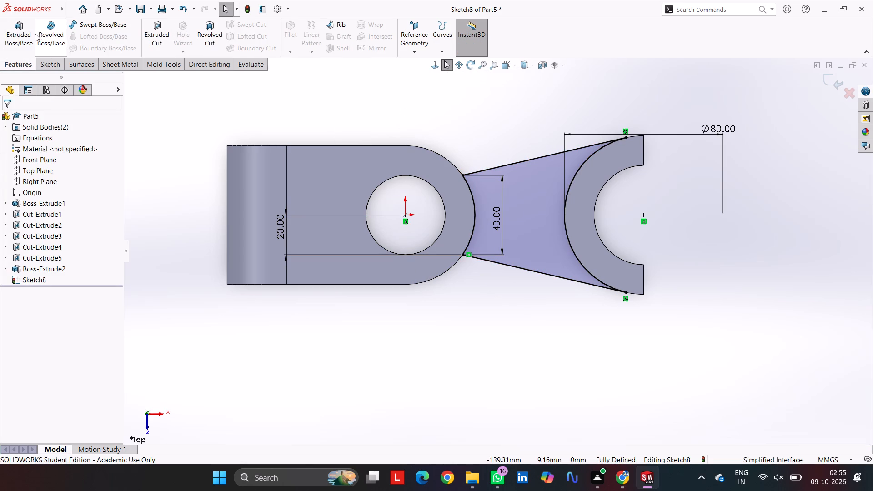
pyautogui.click(21, 28)
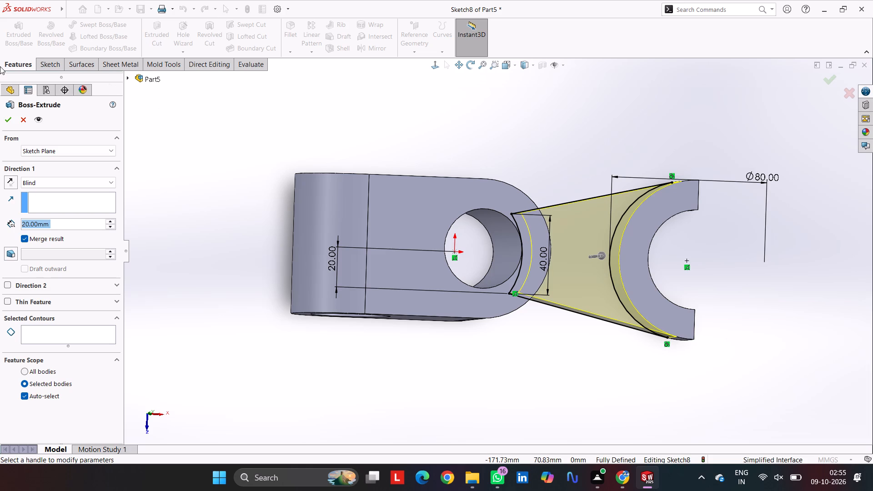
pyautogui.write('10')
pyautogui.press('Return')
pyautogui.press('Return')
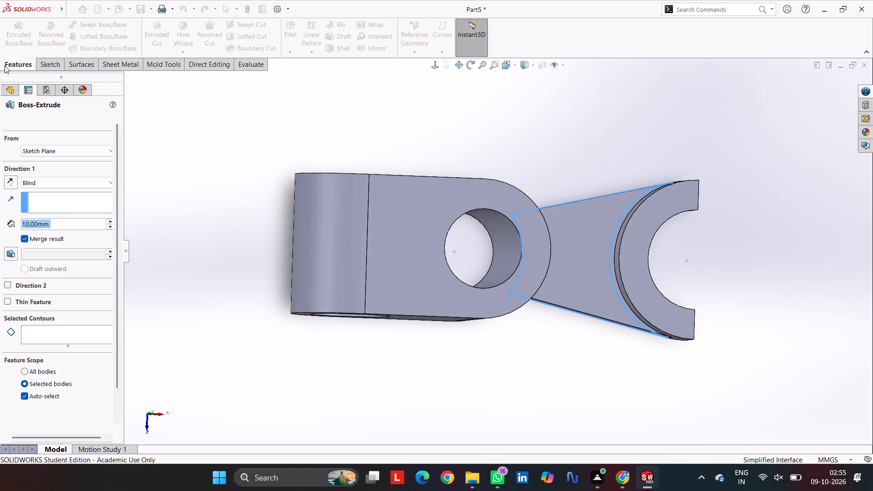
pyautogui.click(662, 173)
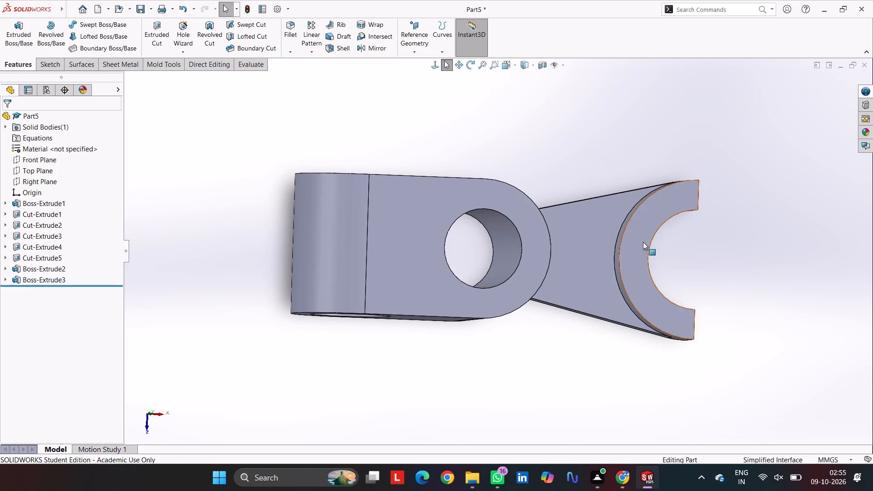
pyautogui.moveTo(588, 194); pyautogui.dragTo(587, 110, button='middle')
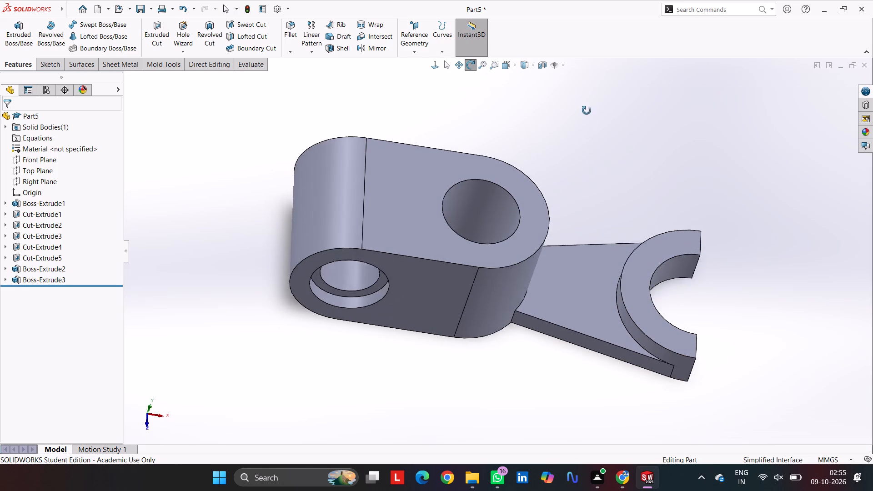
pyautogui.moveTo(587, 110); pyautogui.dragTo(547, 37, button='middle')
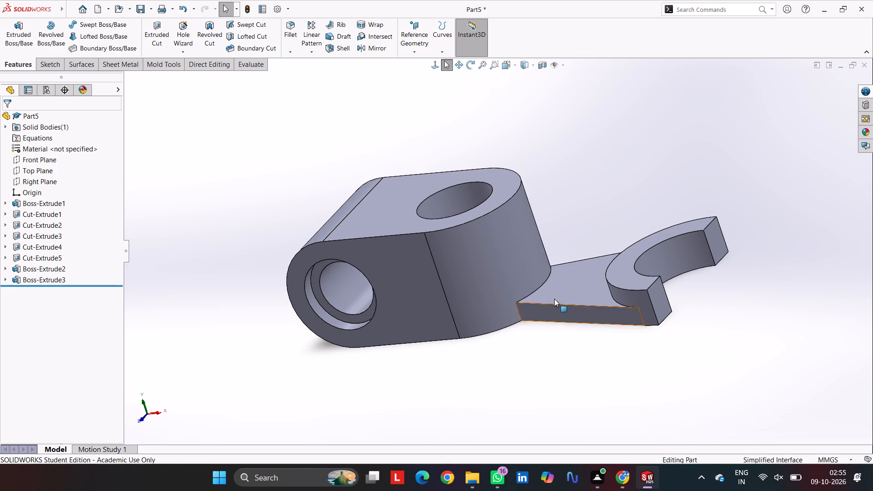
# Sketch a right triangle about 22 mm high on the Front Plane, along the arm's top from the link to the half ring.
pyautogui.click(42, 159)
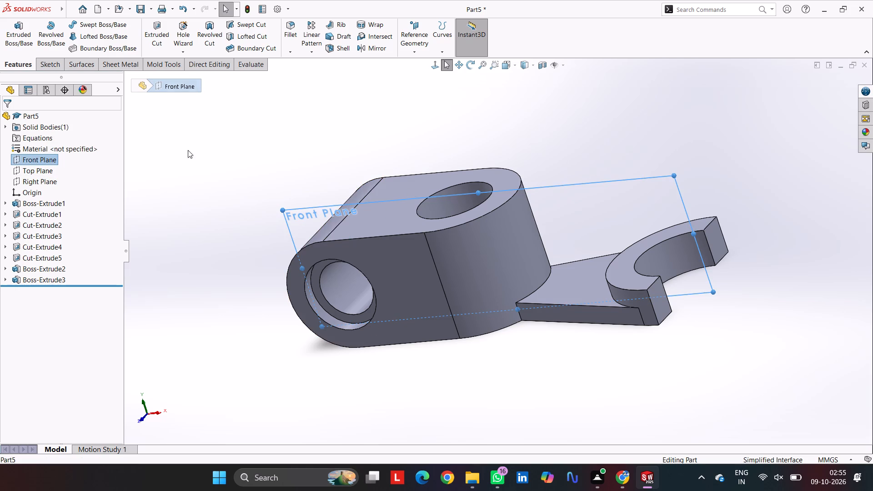
pyautogui.moveTo(189, 152); pyautogui.dragTo(208, 266, button='middle')
pyautogui.click(55, 72)
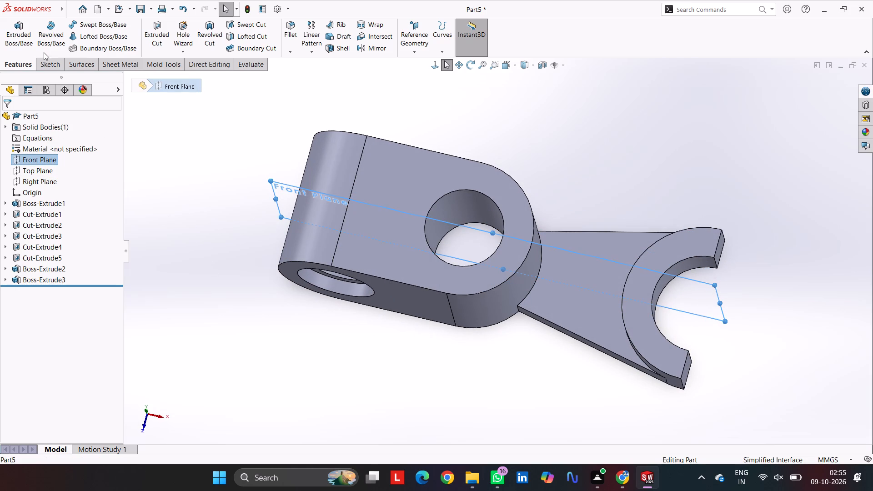
pyautogui.click(42, 60)
pyautogui.click(11, 27)
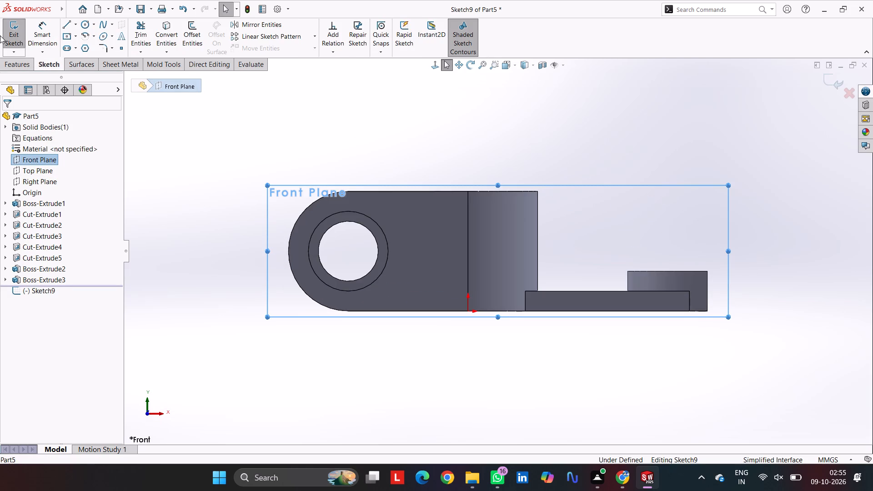
pyautogui.scroll(-1, 81, 15)
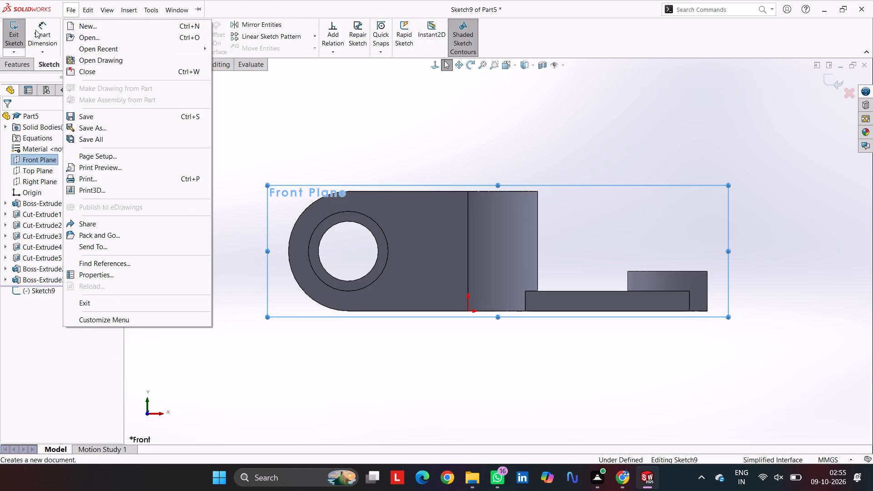
pyautogui.click(38, 29)
pyautogui.click(65, 27)
pyautogui.scroll(-5, 586, 307)
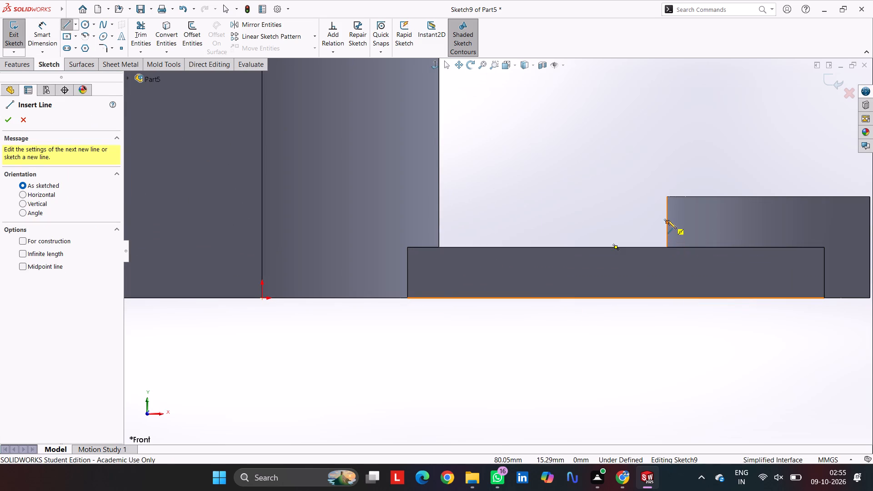
pyautogui.click(667, 247)
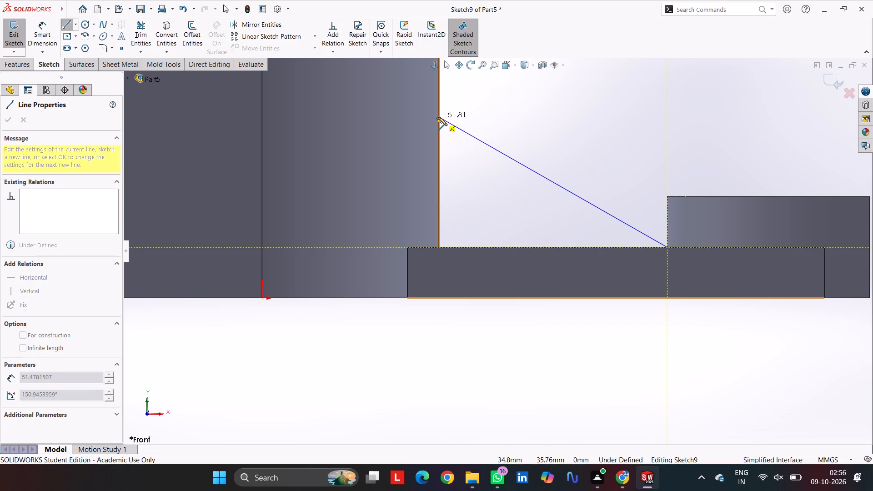
pyautogui.click(438, 136)
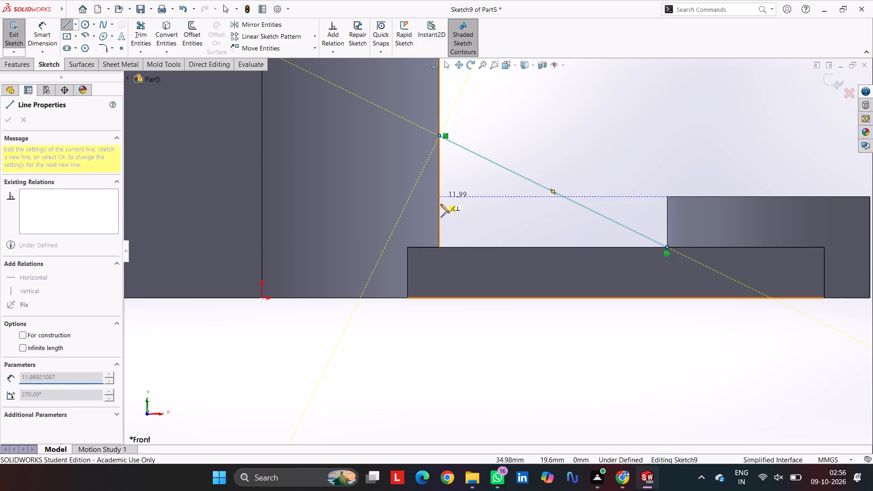
pyautogui.click(438, 246)
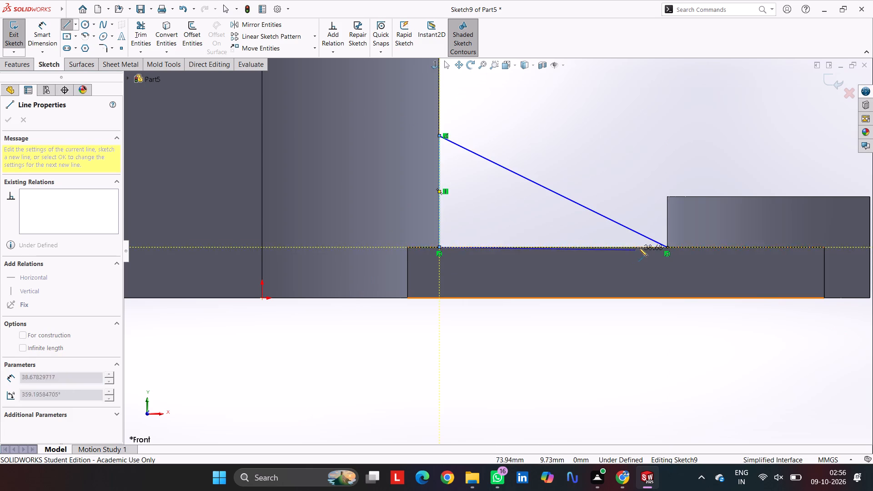
pyautogui.click(667, 248)
pyautogui.press('Escape')
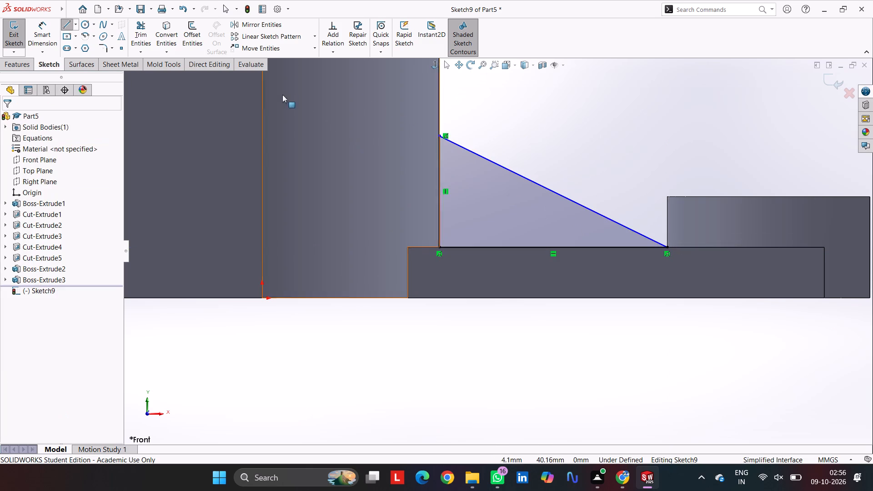
# Dimension the triangle's vertical side against the link at 25 mm.
pyautogui.click(51, 31)
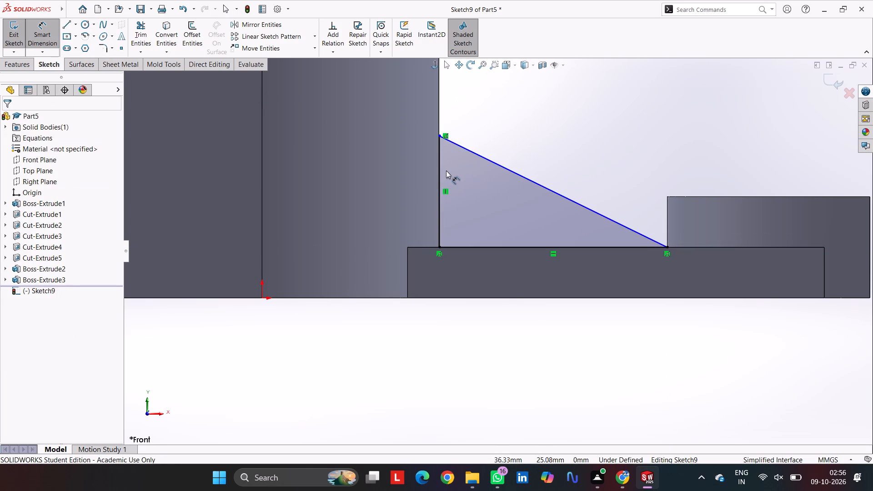
pyautogui.click(441, 167)
pyautogui.click(552, 164)
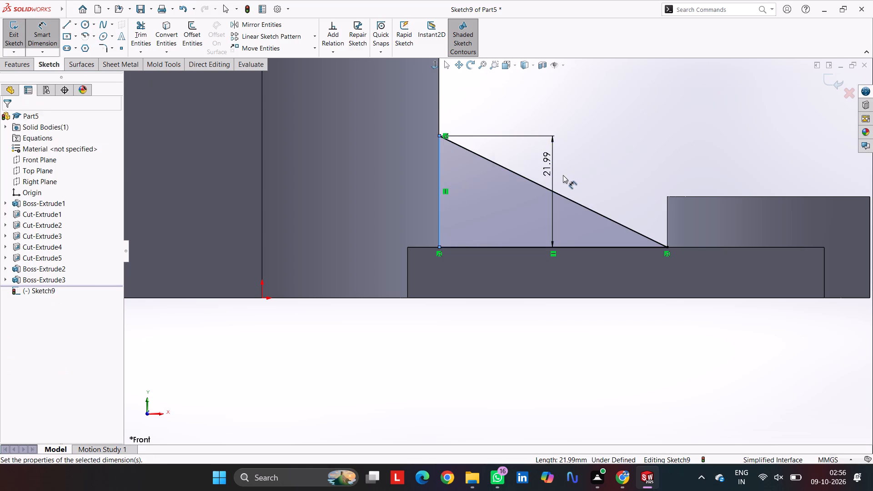
pyautogui.write('25')
pyautogui.press('Return')
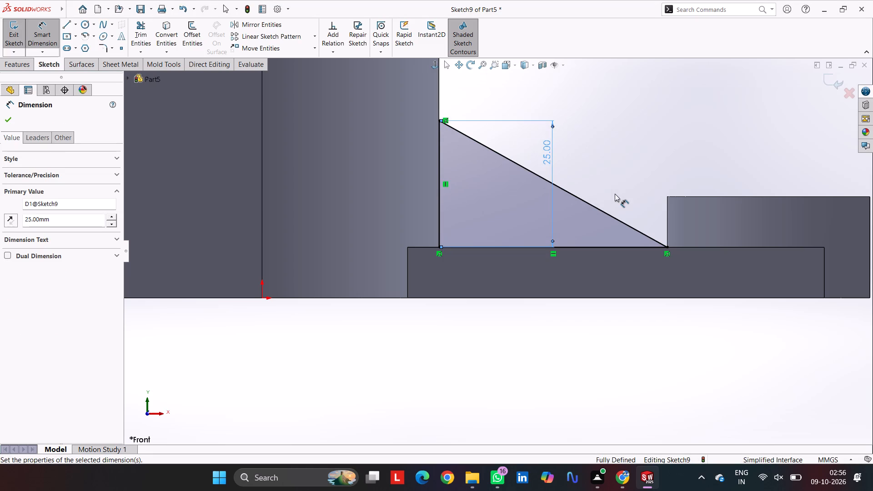
pyautogui.press('Escape')
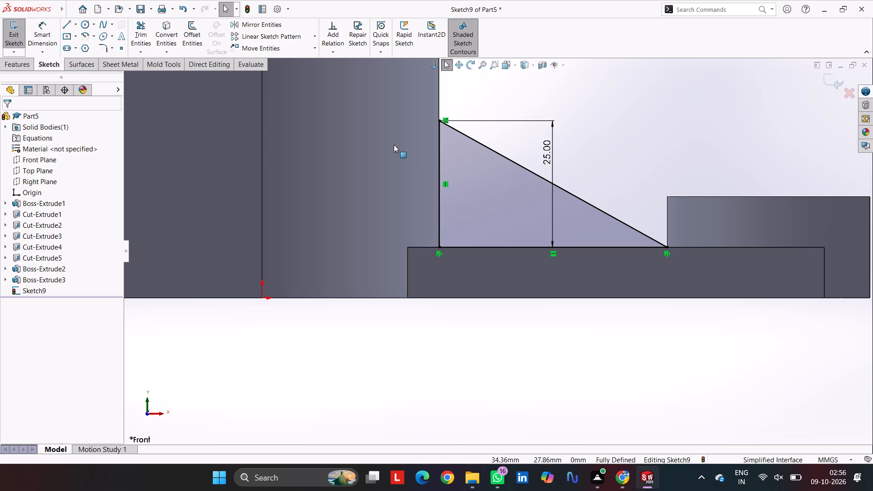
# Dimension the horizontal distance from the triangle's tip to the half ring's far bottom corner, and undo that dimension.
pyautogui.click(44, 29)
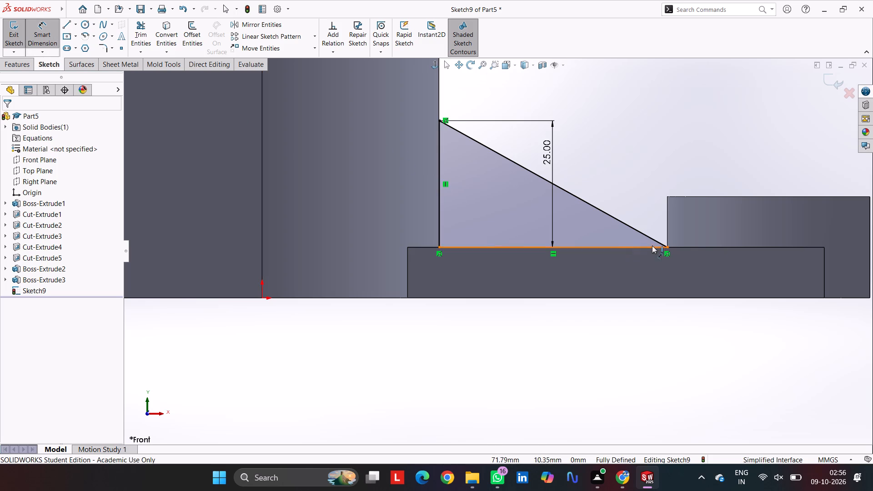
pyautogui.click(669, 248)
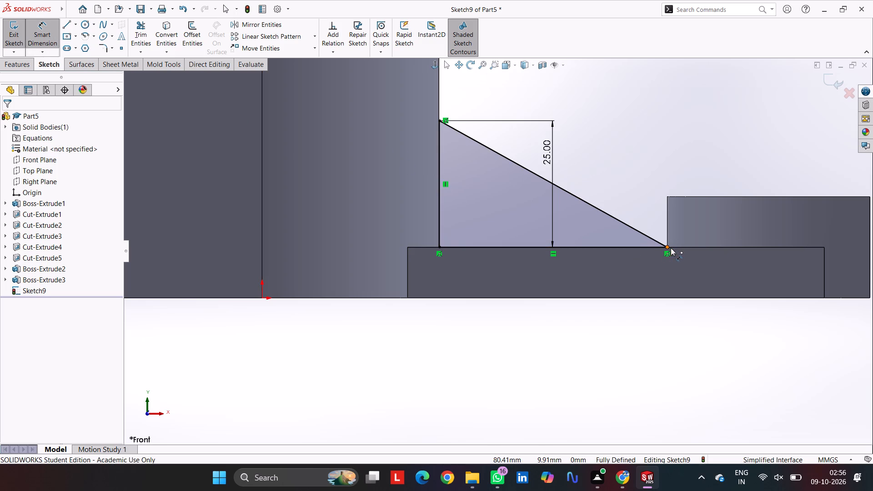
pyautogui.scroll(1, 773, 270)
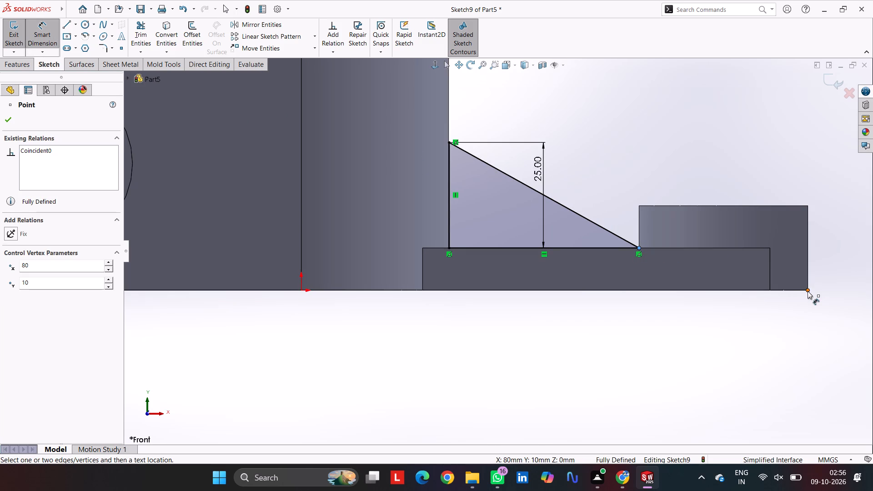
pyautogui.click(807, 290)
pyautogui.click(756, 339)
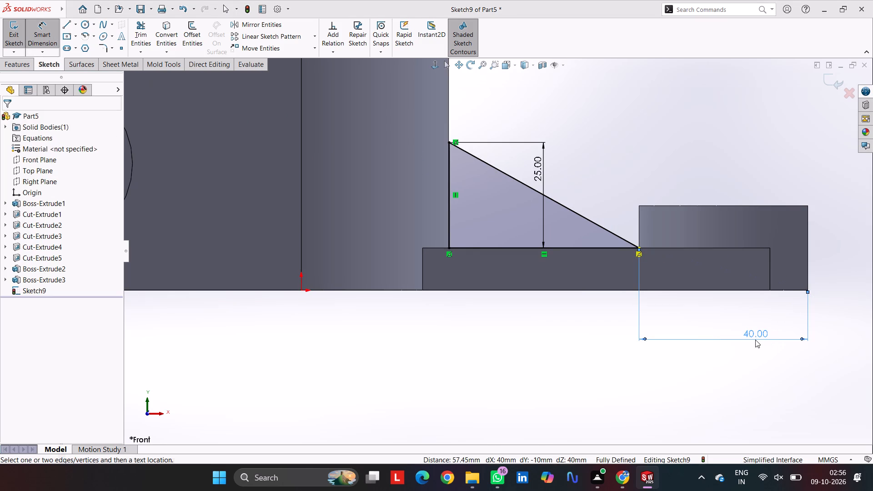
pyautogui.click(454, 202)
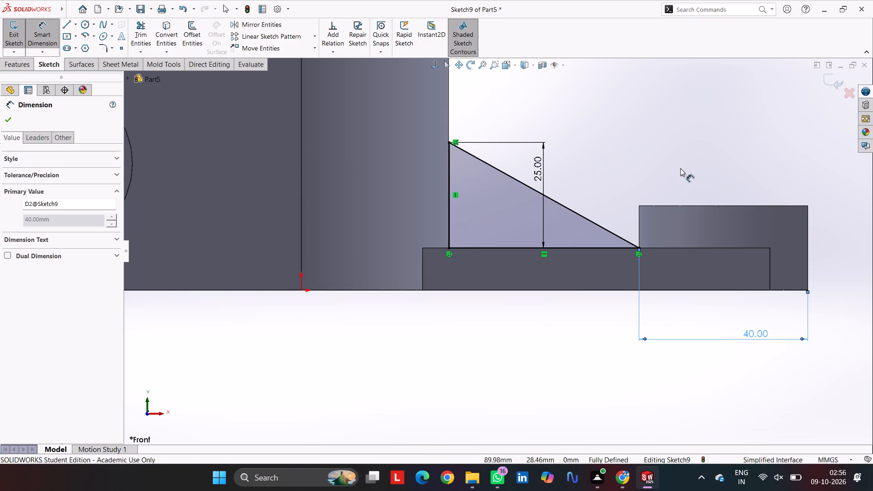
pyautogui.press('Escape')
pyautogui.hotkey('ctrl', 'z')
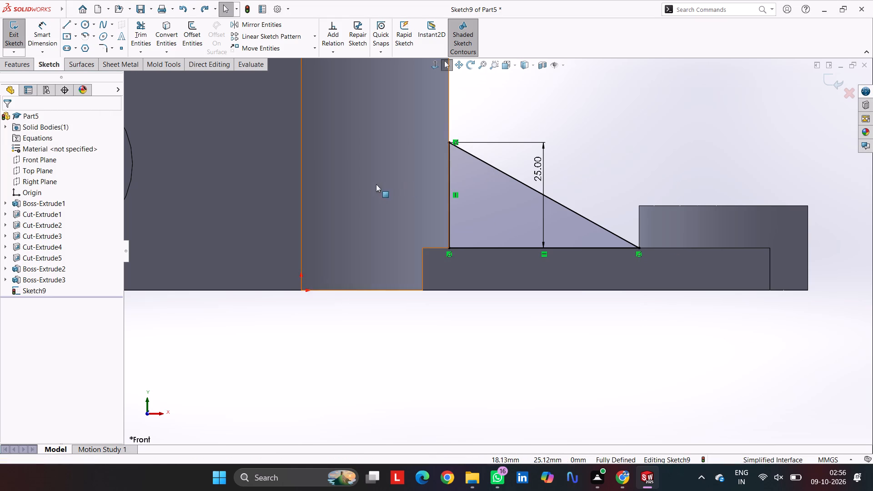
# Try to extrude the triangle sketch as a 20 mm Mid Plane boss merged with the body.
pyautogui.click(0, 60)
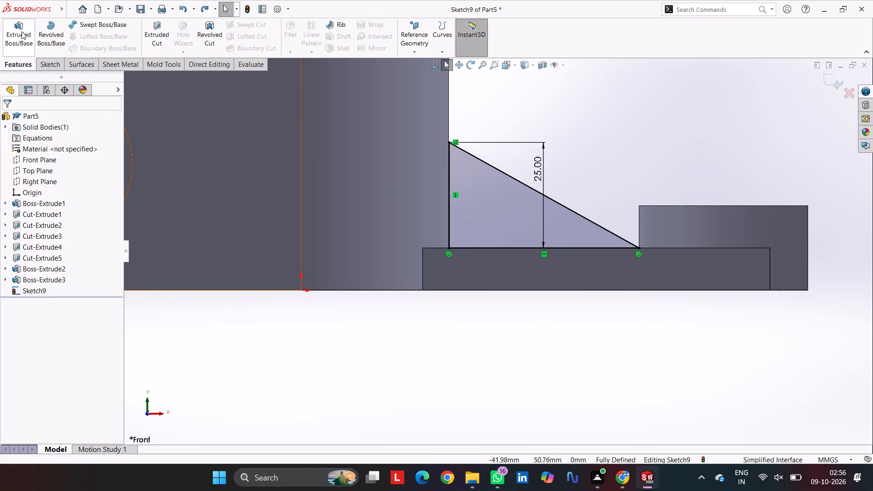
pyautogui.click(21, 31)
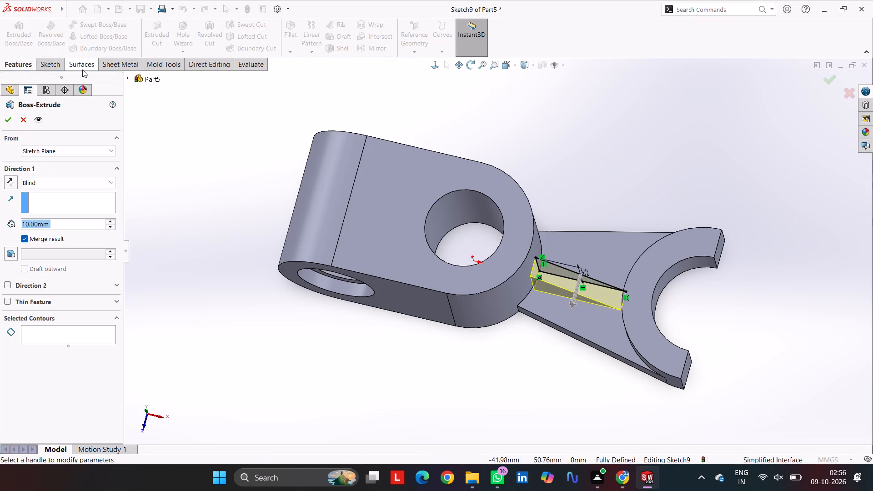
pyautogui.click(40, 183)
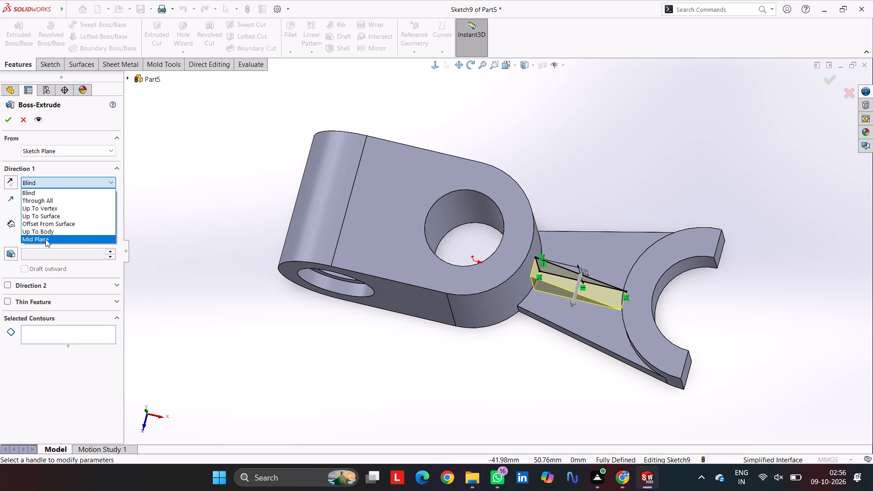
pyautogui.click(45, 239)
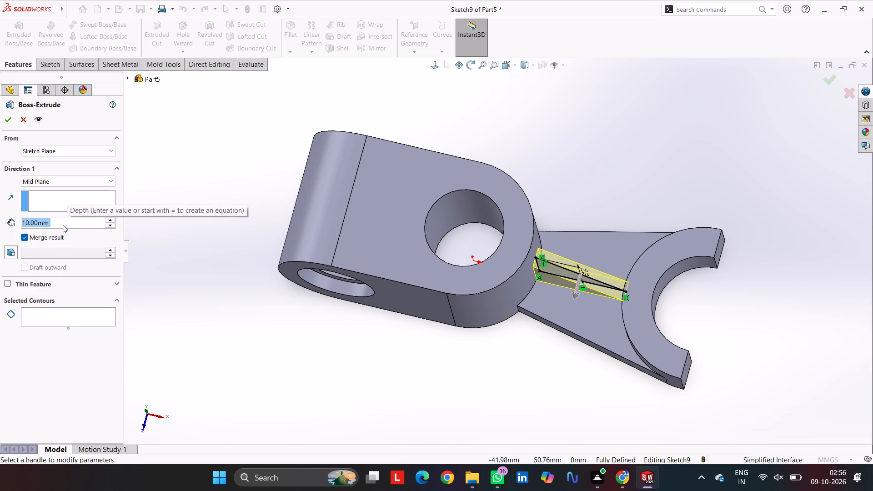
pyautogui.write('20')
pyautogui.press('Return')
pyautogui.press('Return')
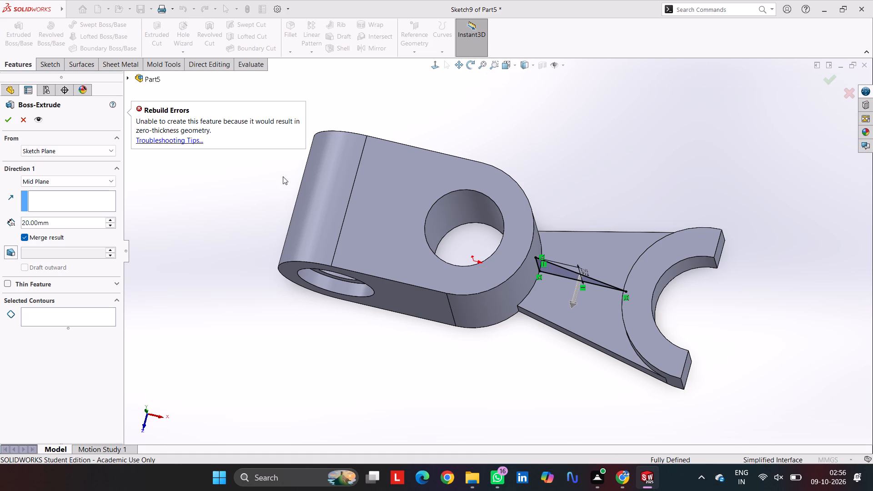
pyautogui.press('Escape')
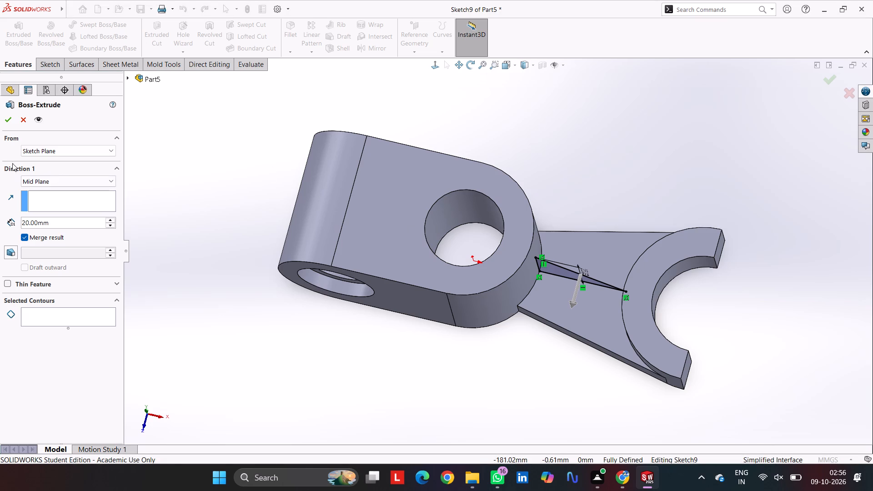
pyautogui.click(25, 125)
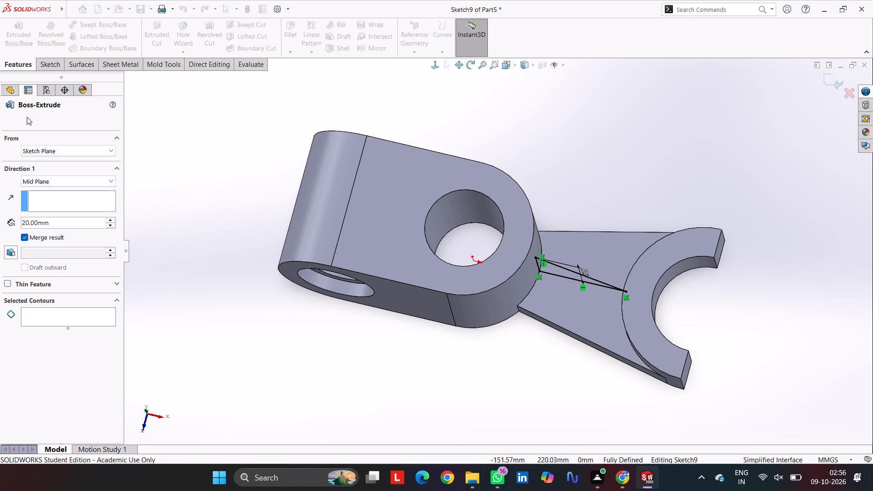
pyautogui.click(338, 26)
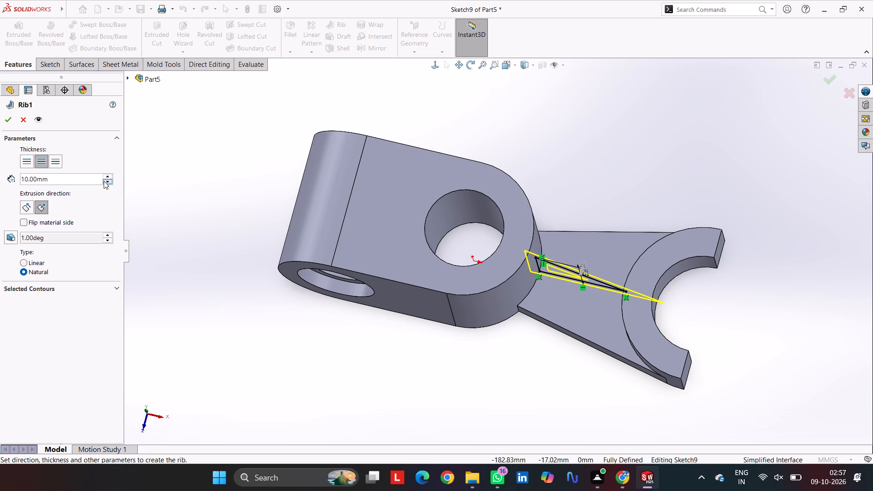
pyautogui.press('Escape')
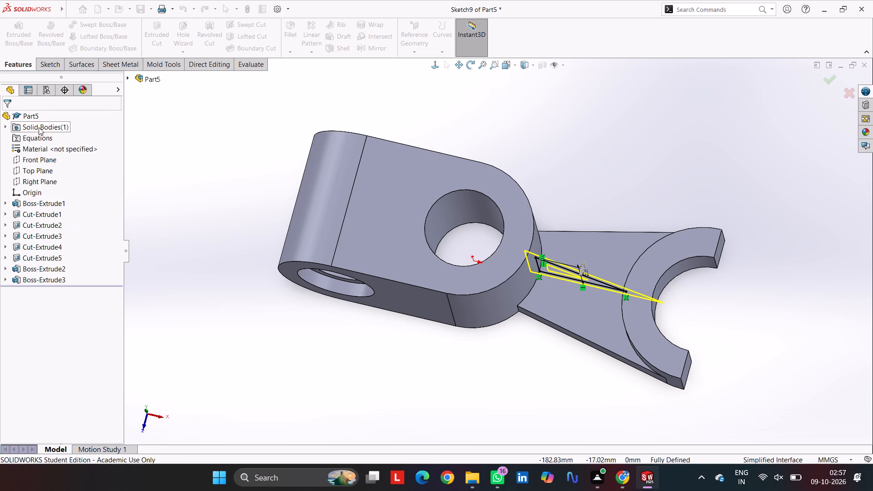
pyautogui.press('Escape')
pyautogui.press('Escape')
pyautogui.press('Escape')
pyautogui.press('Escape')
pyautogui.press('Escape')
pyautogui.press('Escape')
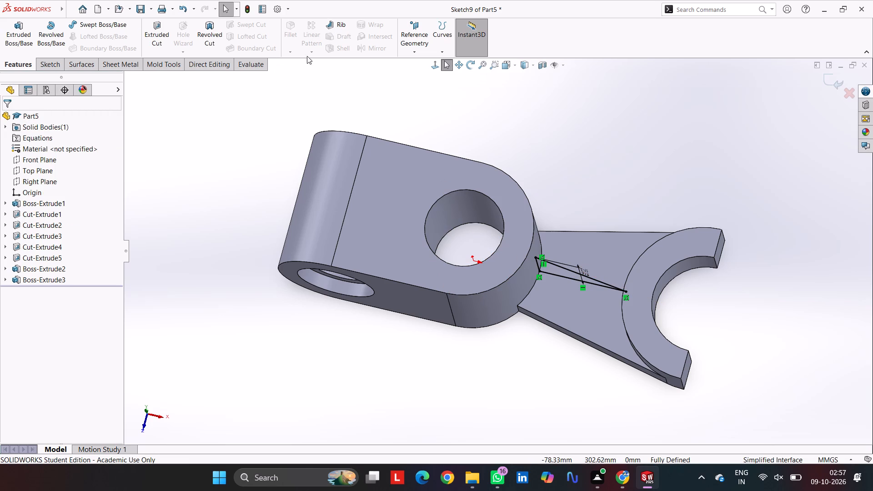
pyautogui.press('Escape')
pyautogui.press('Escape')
# Exit the triangle sketch, keeping its geometry.
pyautogui.click(835, 77)
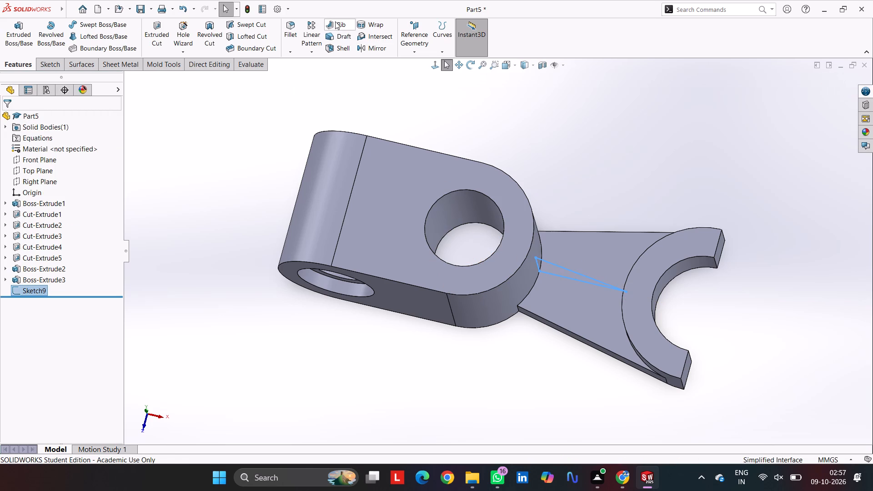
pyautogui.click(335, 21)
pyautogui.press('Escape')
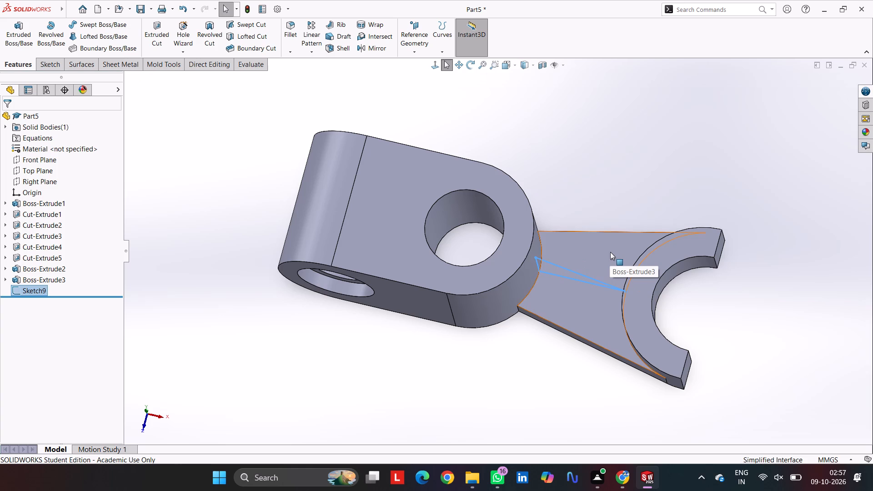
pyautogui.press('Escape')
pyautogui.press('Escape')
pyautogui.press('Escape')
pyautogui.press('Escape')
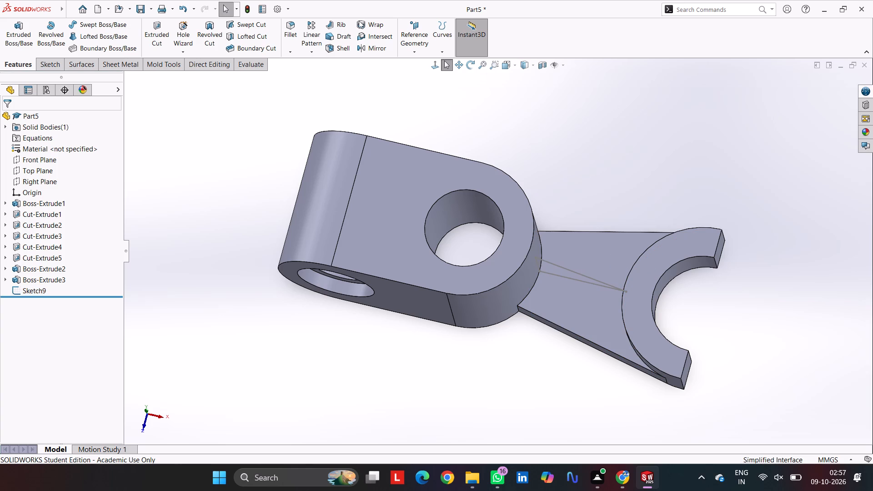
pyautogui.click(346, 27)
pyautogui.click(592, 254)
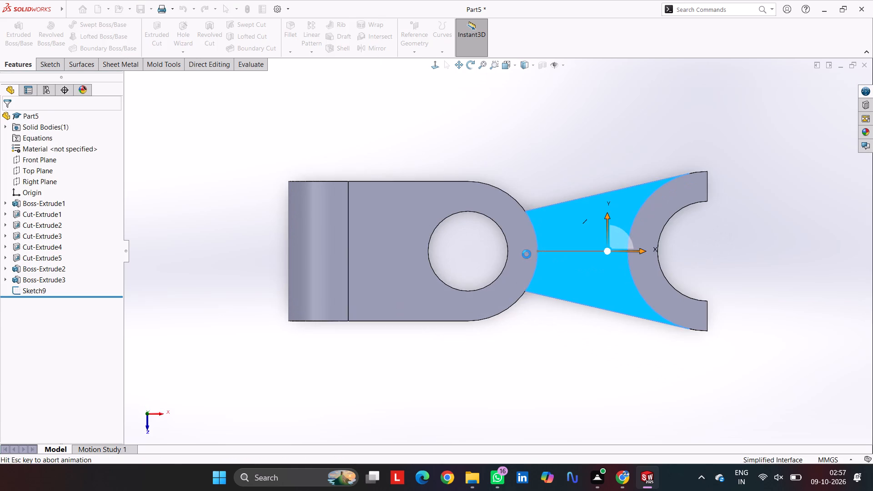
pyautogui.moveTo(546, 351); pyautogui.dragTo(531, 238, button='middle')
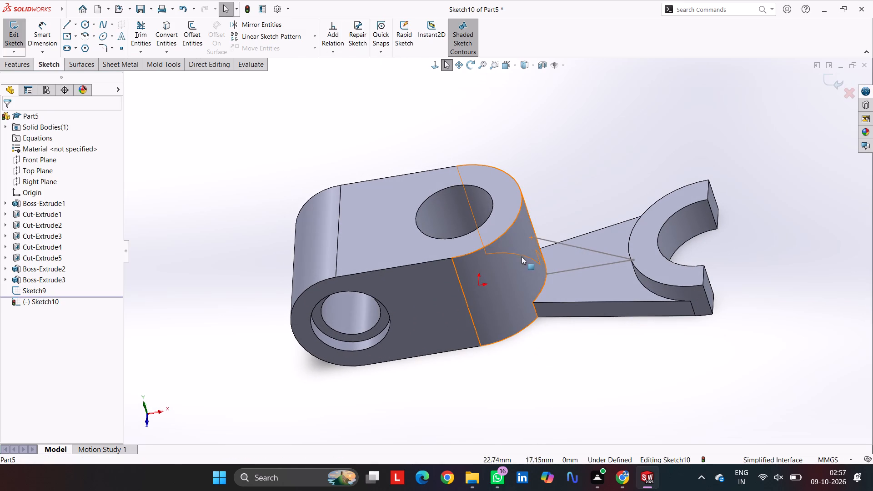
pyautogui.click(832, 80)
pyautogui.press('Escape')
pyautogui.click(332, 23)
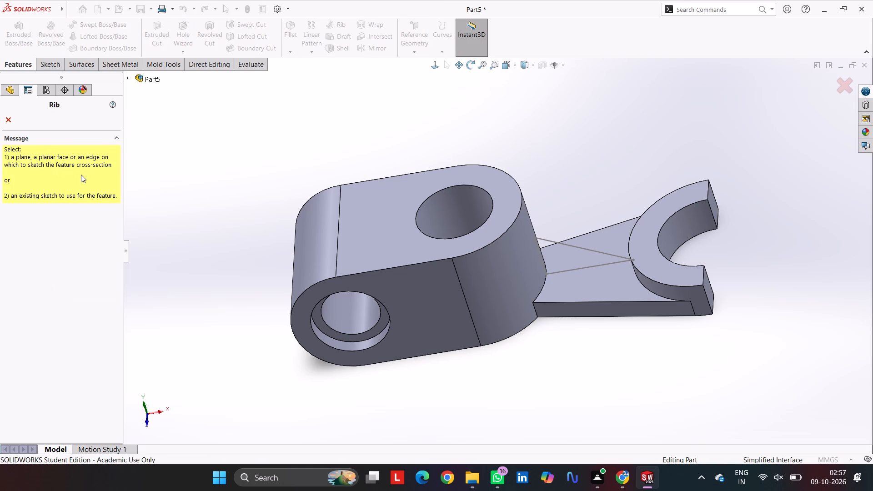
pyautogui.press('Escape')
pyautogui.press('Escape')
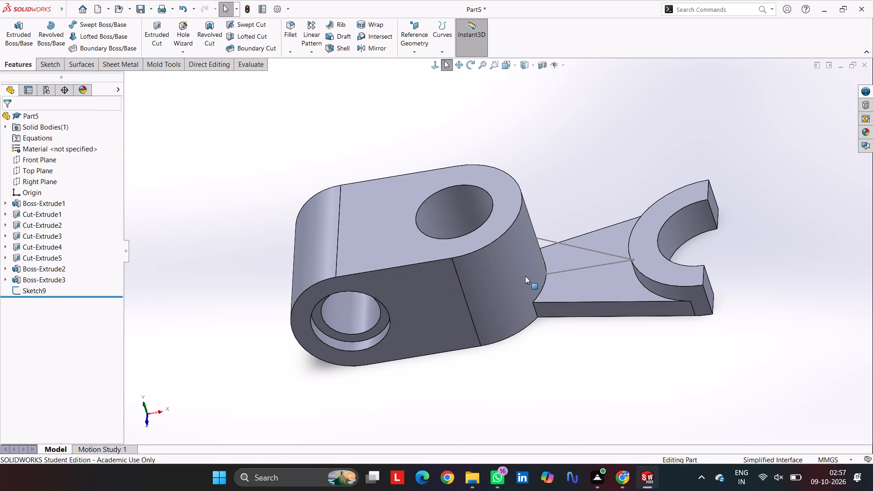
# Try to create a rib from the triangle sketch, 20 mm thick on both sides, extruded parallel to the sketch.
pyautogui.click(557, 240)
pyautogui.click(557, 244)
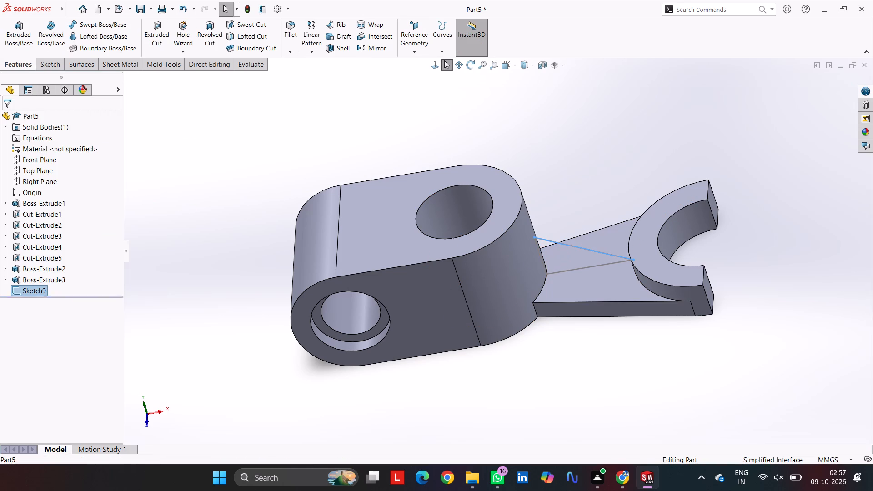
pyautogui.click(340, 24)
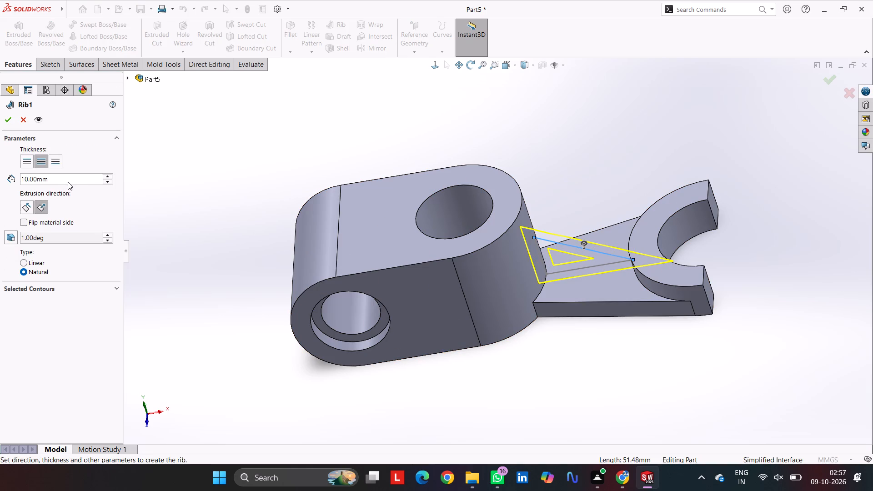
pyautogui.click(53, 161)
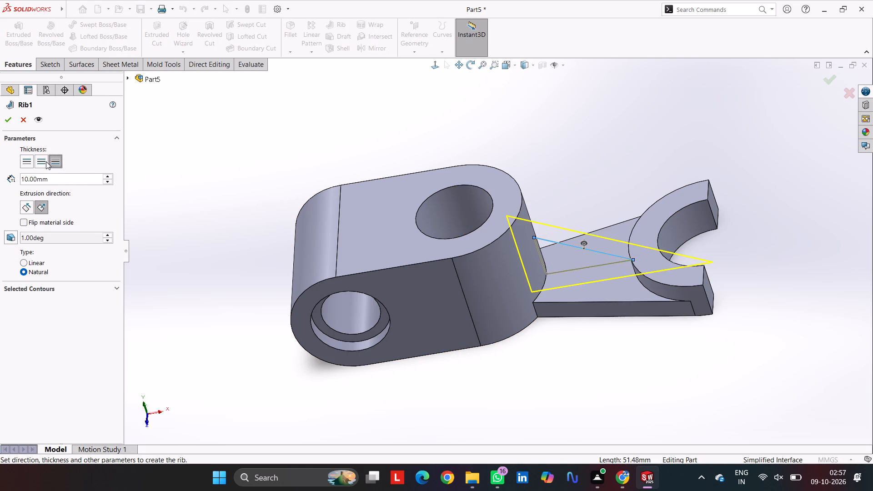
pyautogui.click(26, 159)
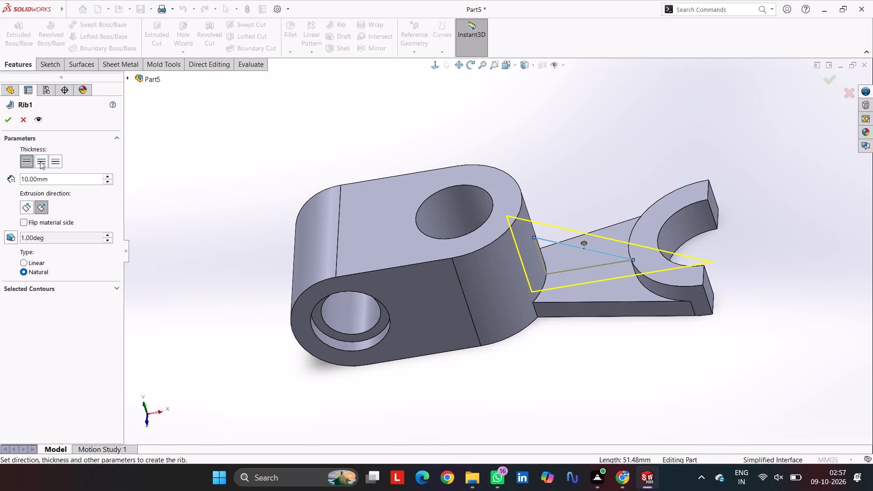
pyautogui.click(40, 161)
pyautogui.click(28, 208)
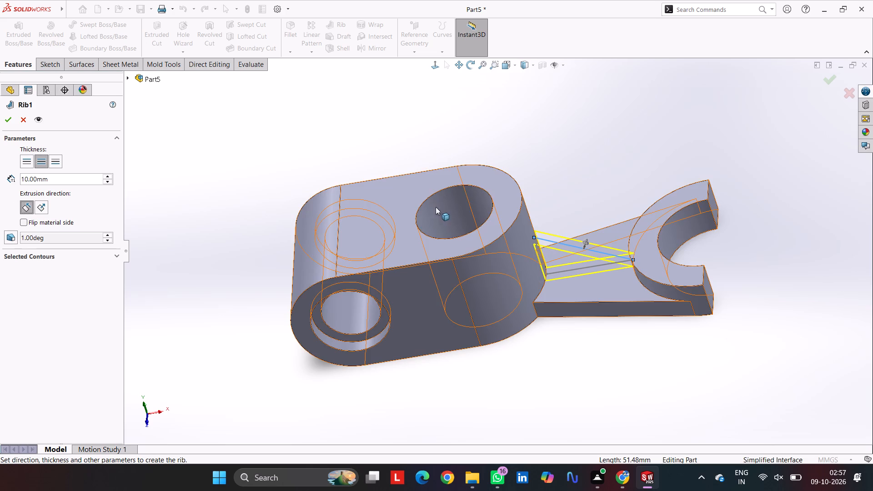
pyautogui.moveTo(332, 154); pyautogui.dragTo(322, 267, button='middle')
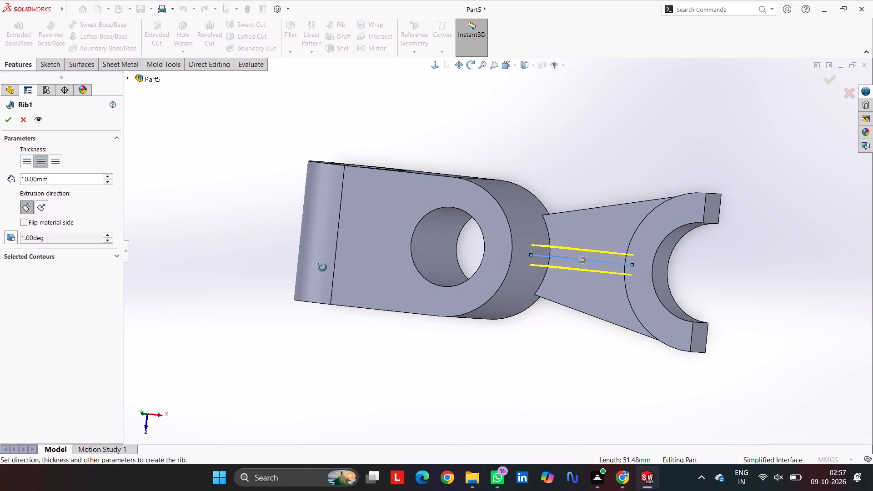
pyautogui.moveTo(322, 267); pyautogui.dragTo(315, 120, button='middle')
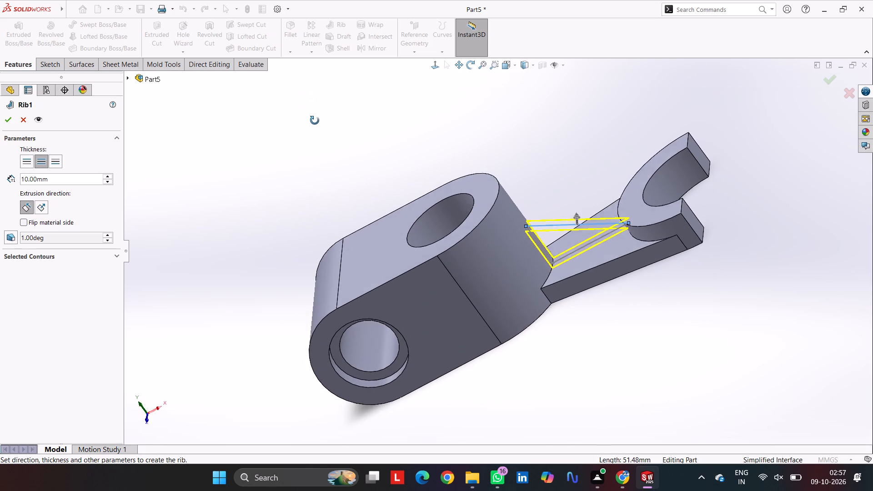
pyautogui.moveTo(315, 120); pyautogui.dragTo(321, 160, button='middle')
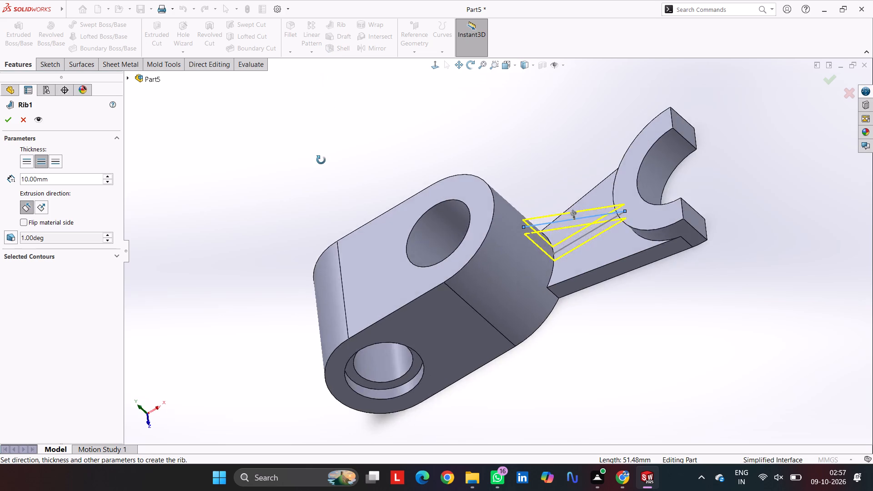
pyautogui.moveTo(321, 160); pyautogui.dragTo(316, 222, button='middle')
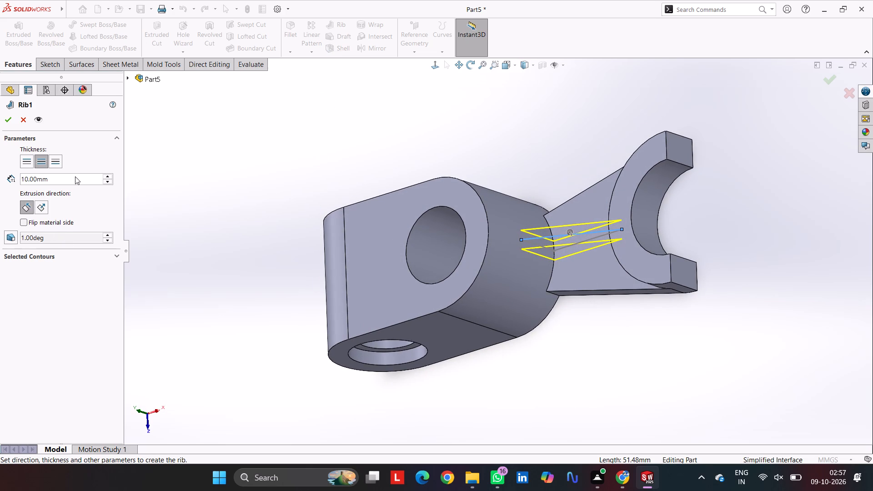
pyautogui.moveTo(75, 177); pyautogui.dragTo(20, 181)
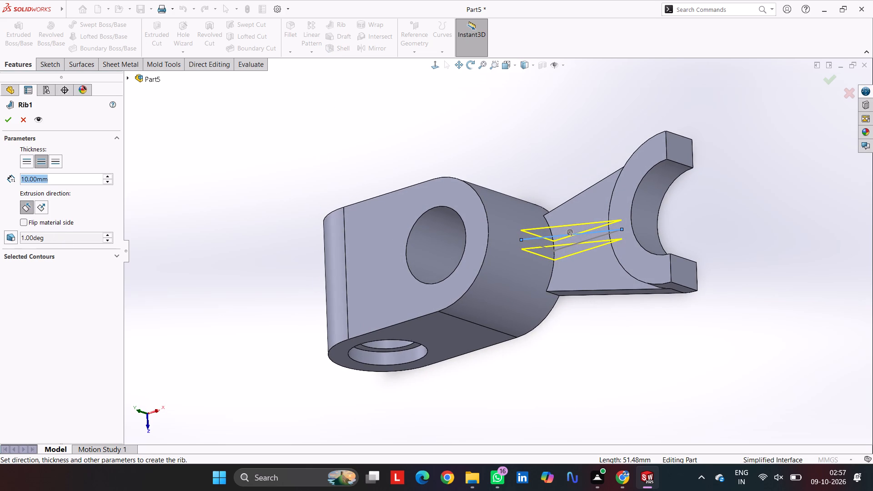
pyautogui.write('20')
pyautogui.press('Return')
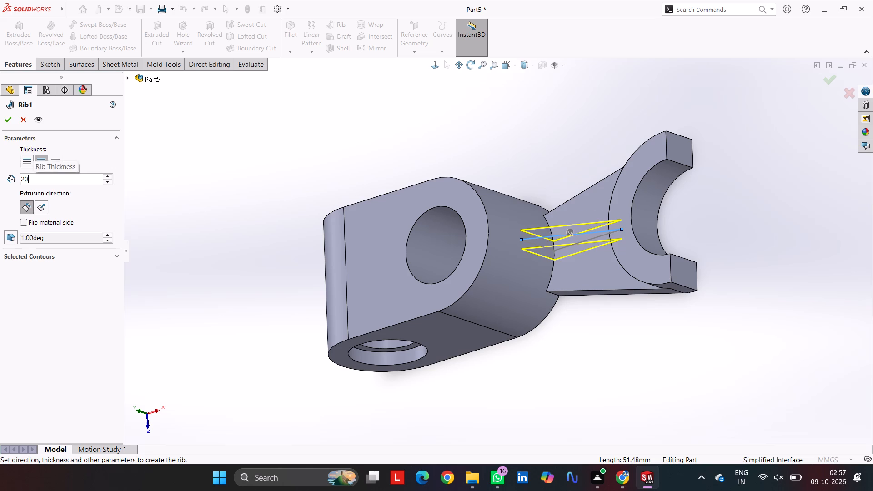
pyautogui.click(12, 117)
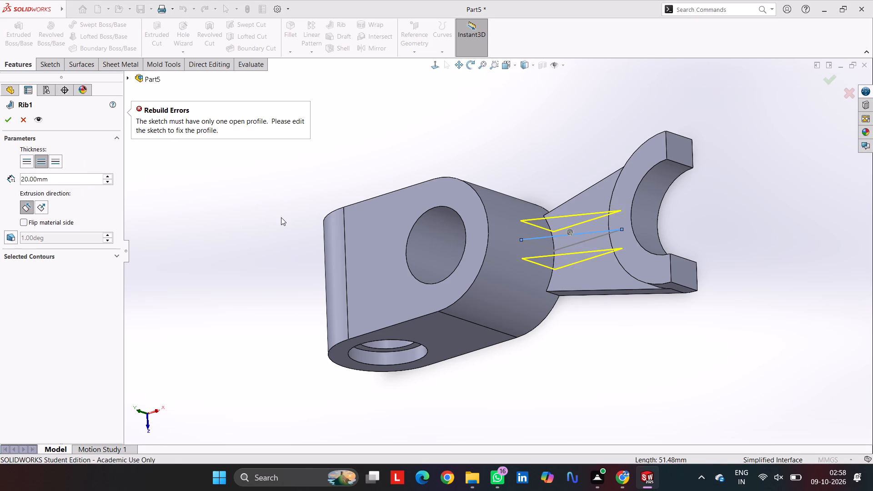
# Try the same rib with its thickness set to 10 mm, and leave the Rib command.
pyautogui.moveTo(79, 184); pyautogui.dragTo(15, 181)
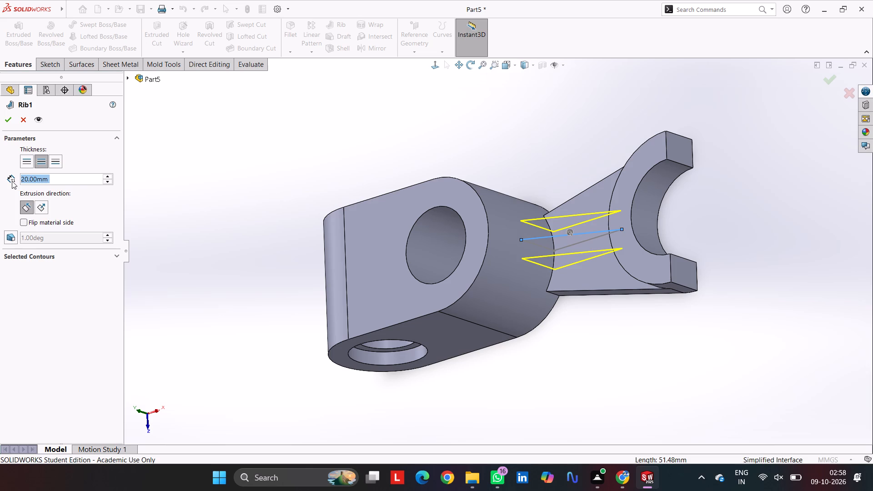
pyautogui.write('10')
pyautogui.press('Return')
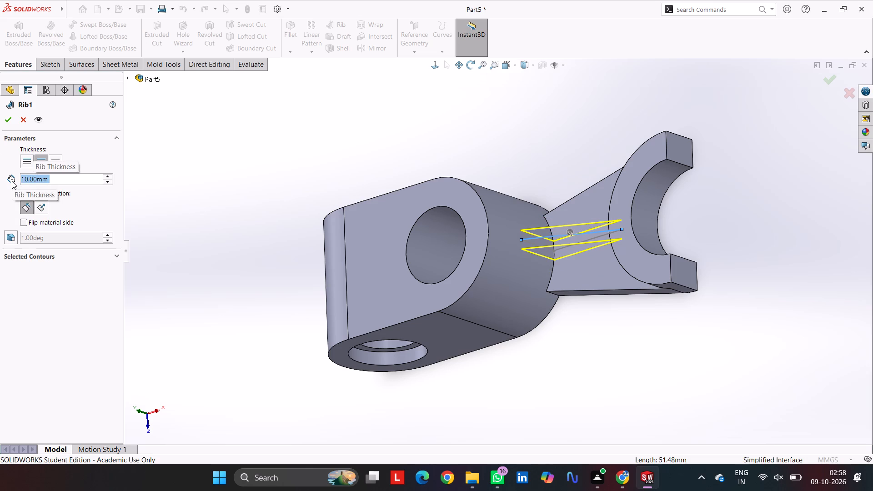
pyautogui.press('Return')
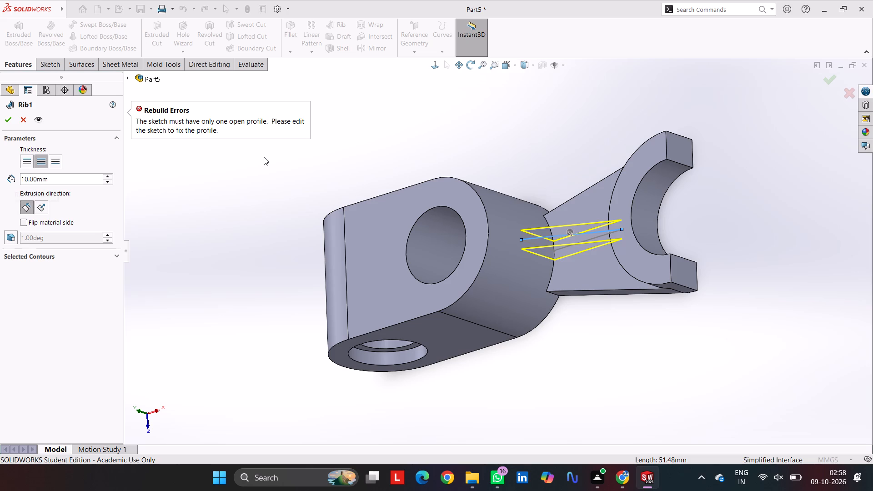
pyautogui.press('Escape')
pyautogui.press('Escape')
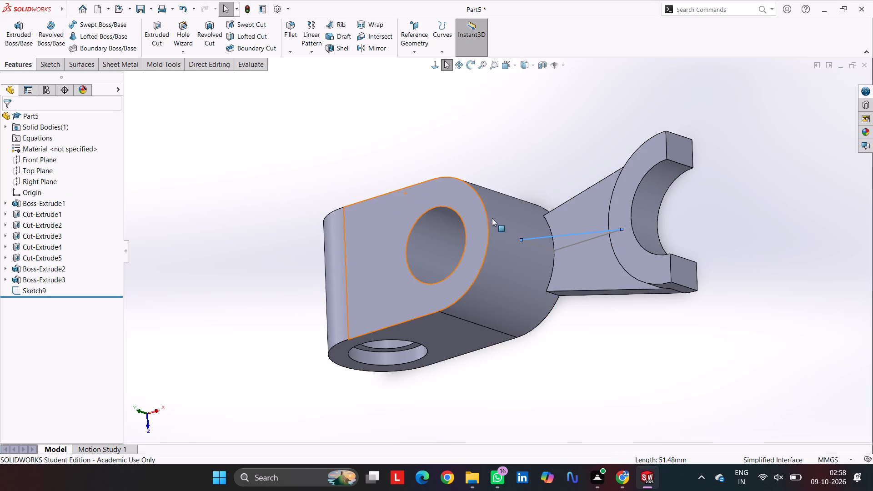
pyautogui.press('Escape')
# Reopen the triangle sketch for editing and delete its horizontal base line.
pyautogui.moveTo(545, 333); pyautogui.dragTo(547, 238, button='middle')
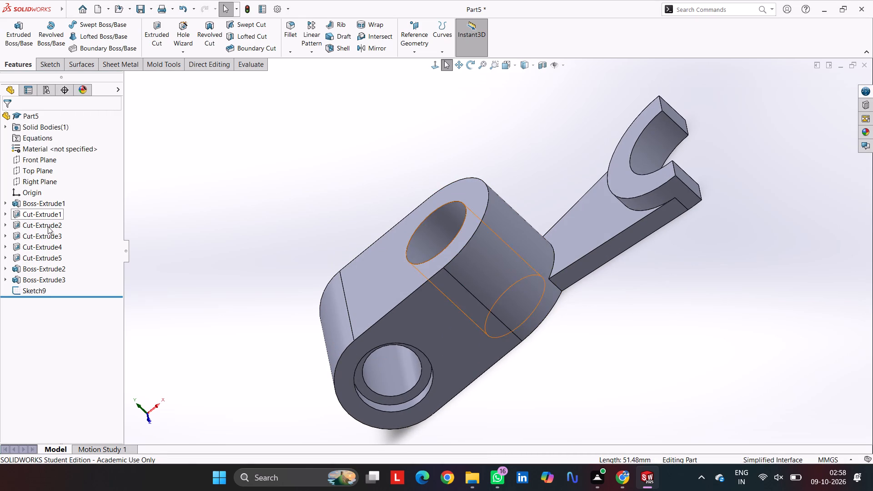
pyautogui.click(37, 289)
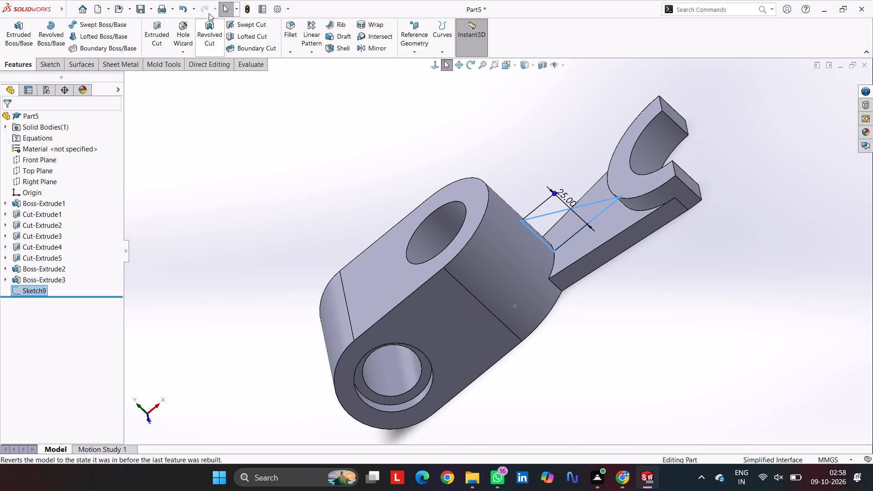
pyautogui.click(27, 293)
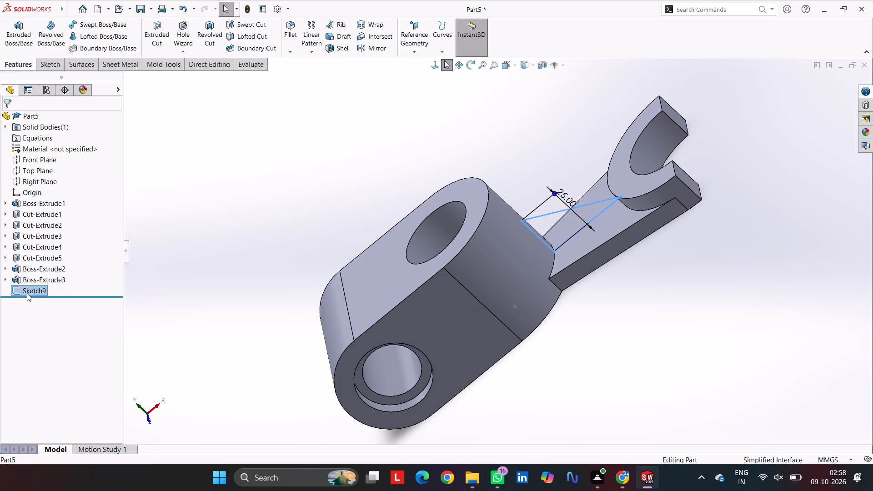
pyautogui.click(38, 270)
pyautogui.scroll(-5, 539, 322)
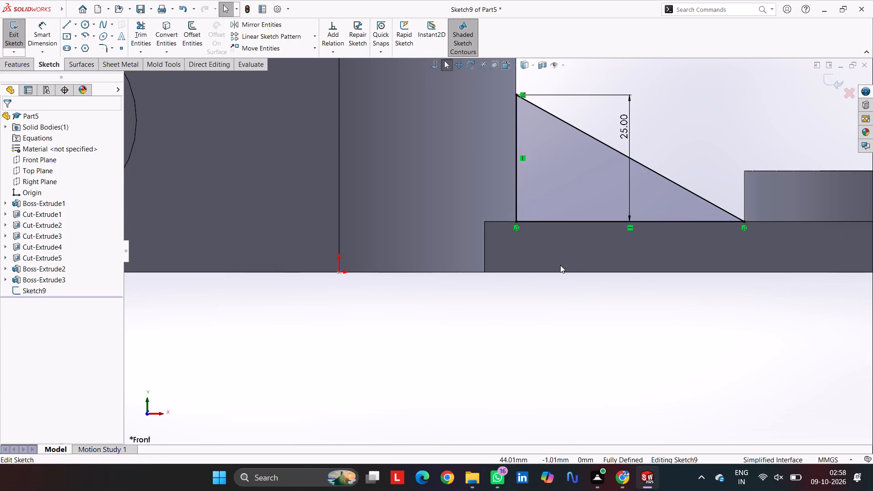
pyautogui.press('Escape')
pyautogui.click(557, 222)
pyautogui.press('Delete')
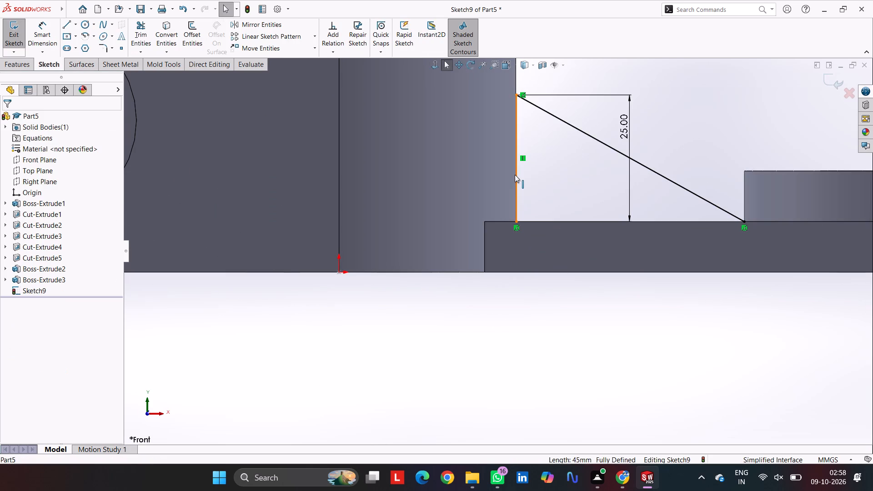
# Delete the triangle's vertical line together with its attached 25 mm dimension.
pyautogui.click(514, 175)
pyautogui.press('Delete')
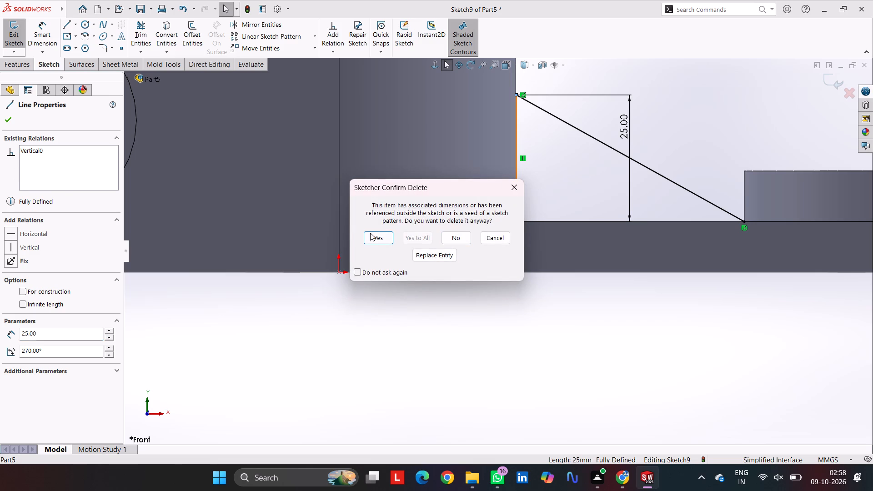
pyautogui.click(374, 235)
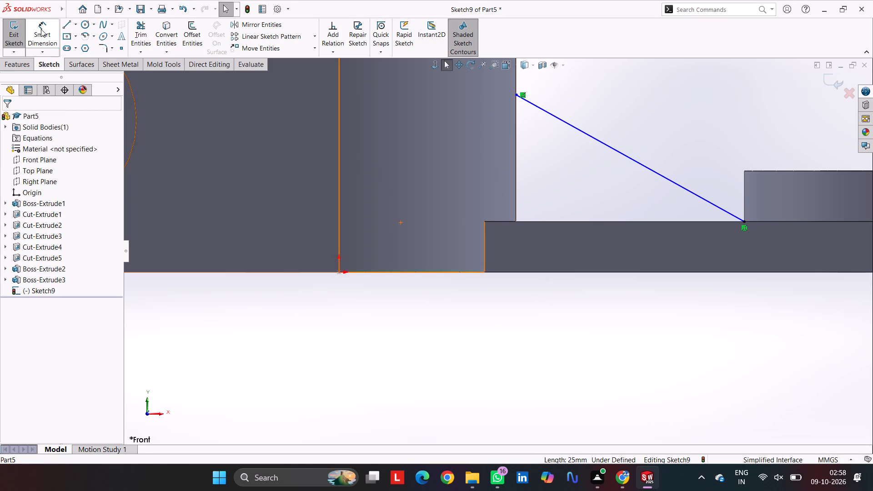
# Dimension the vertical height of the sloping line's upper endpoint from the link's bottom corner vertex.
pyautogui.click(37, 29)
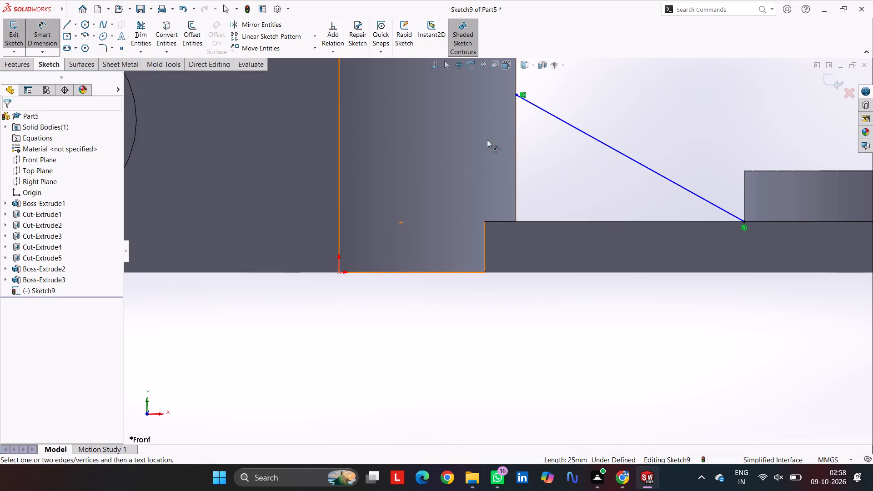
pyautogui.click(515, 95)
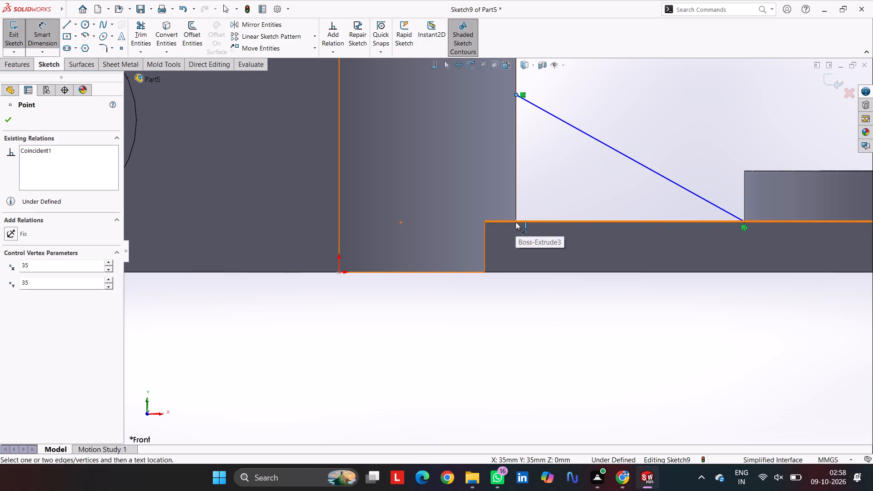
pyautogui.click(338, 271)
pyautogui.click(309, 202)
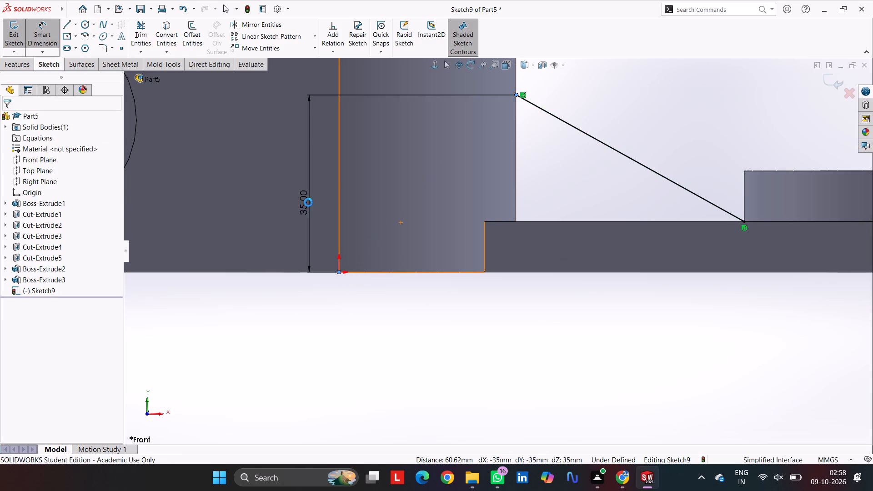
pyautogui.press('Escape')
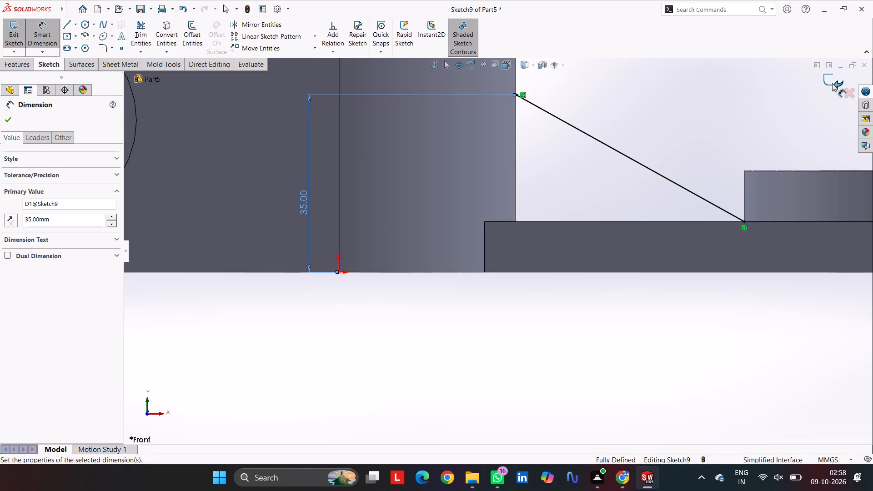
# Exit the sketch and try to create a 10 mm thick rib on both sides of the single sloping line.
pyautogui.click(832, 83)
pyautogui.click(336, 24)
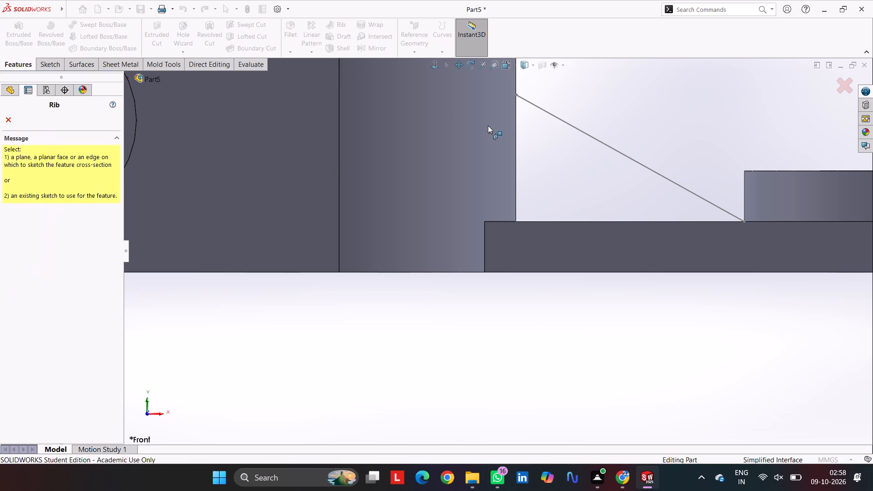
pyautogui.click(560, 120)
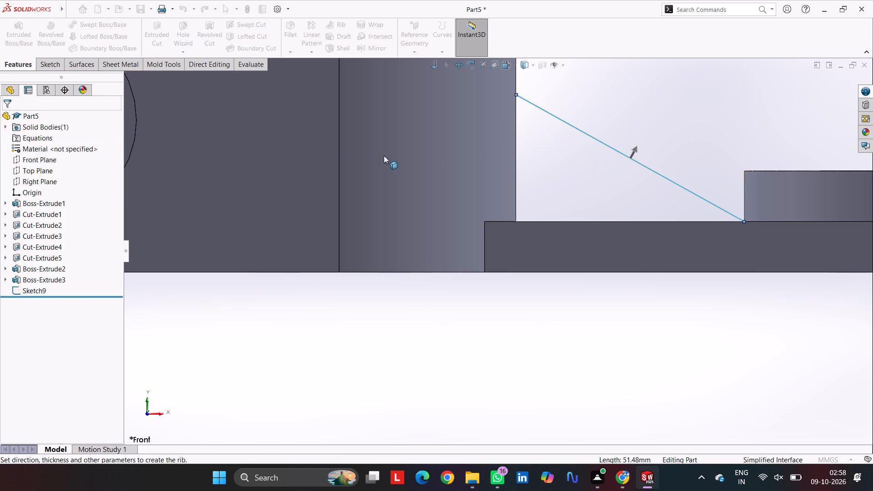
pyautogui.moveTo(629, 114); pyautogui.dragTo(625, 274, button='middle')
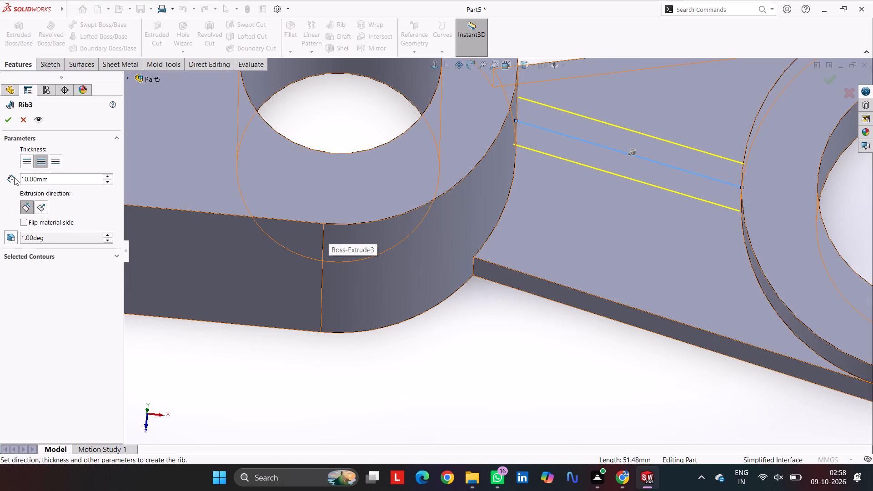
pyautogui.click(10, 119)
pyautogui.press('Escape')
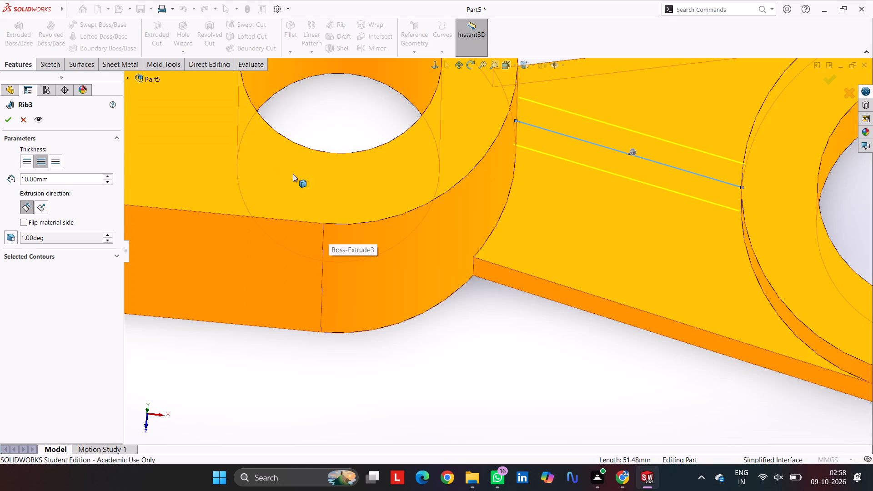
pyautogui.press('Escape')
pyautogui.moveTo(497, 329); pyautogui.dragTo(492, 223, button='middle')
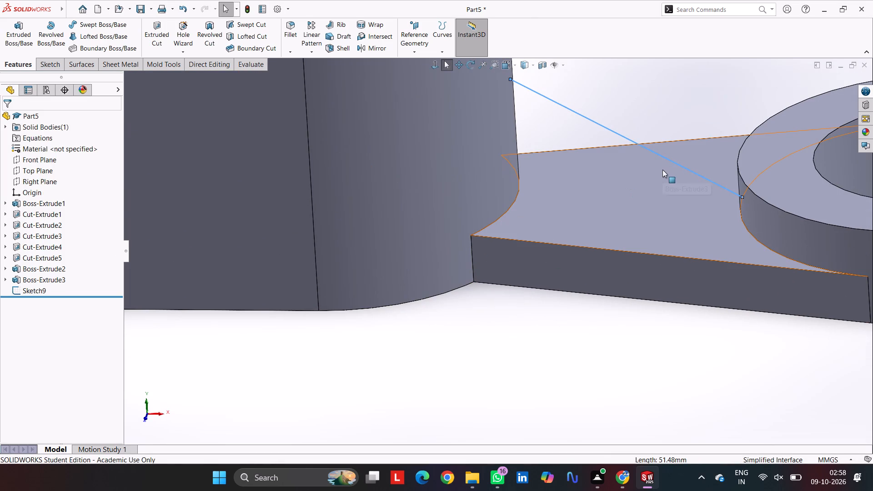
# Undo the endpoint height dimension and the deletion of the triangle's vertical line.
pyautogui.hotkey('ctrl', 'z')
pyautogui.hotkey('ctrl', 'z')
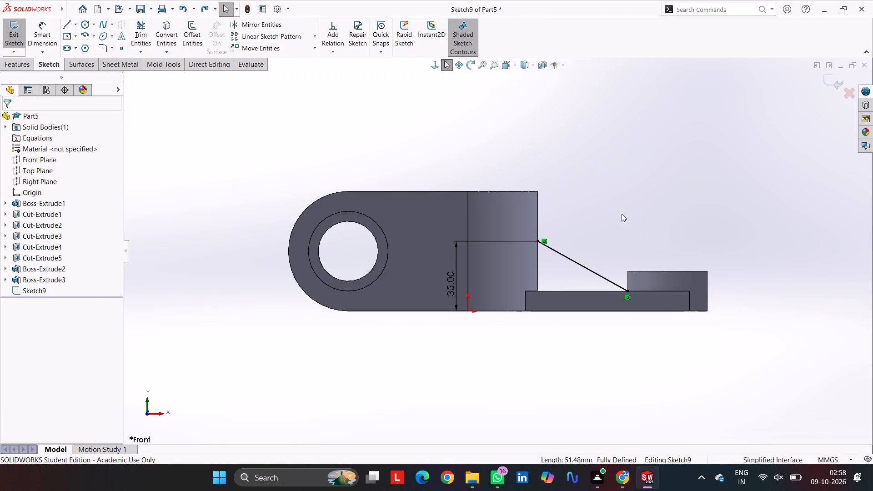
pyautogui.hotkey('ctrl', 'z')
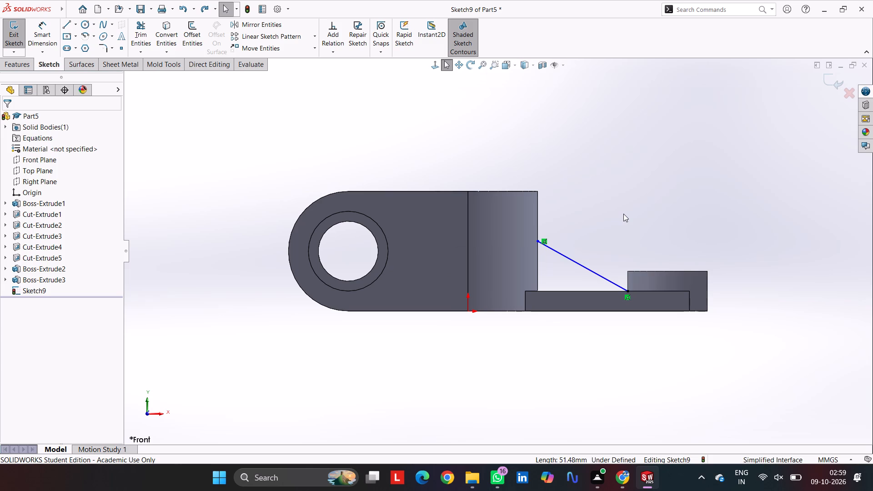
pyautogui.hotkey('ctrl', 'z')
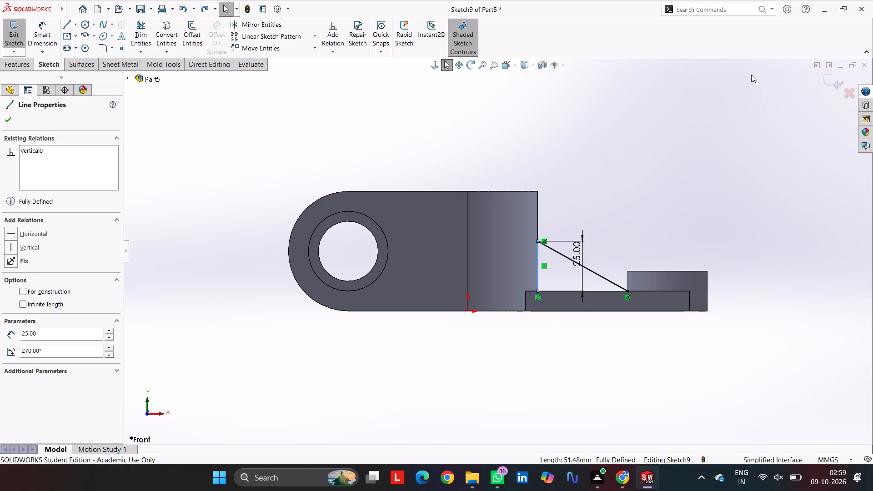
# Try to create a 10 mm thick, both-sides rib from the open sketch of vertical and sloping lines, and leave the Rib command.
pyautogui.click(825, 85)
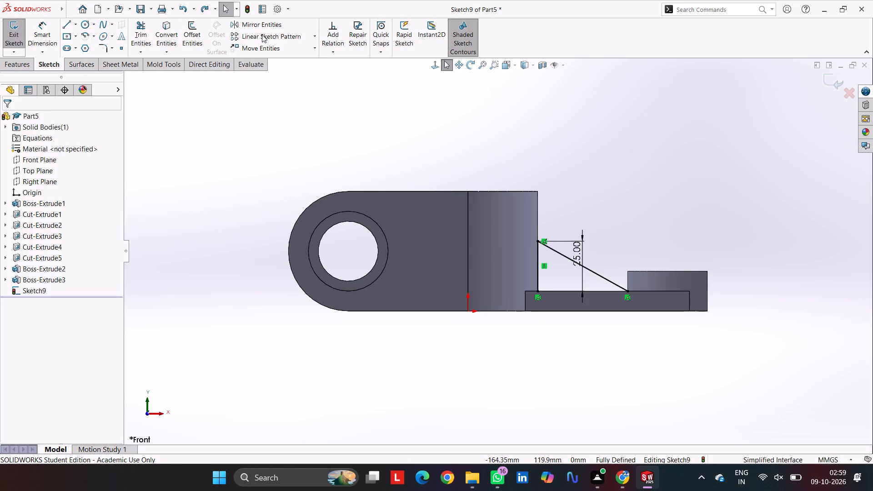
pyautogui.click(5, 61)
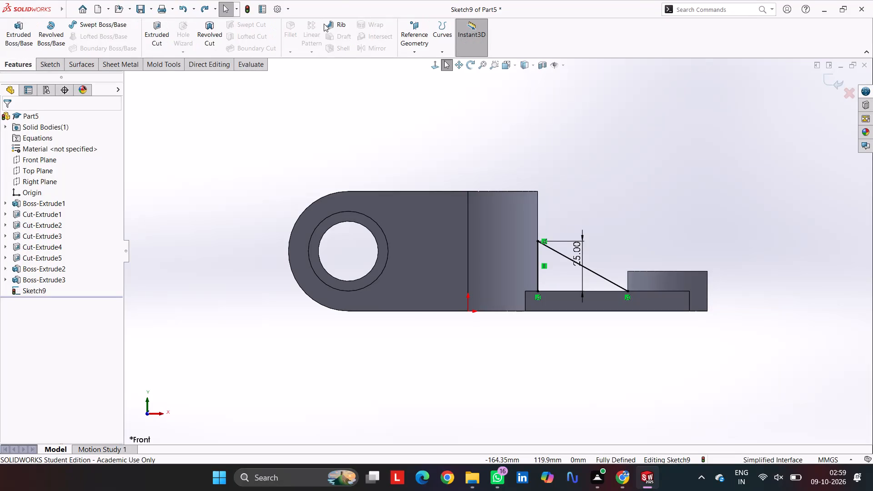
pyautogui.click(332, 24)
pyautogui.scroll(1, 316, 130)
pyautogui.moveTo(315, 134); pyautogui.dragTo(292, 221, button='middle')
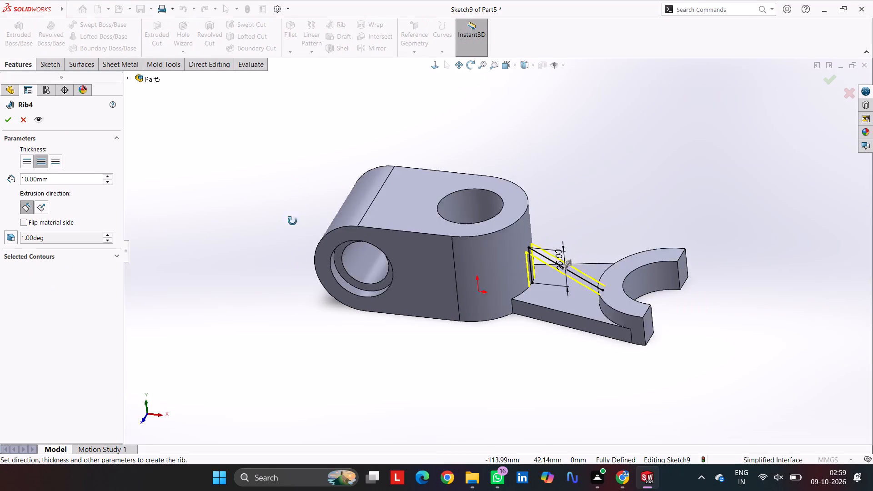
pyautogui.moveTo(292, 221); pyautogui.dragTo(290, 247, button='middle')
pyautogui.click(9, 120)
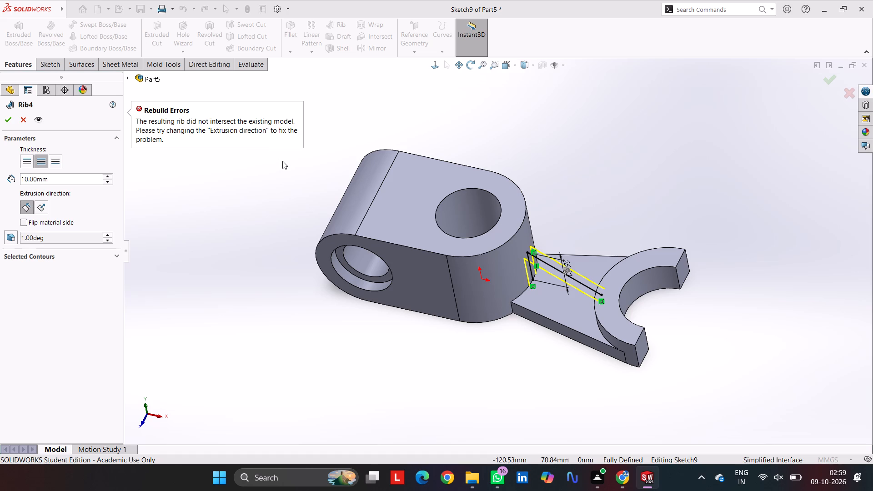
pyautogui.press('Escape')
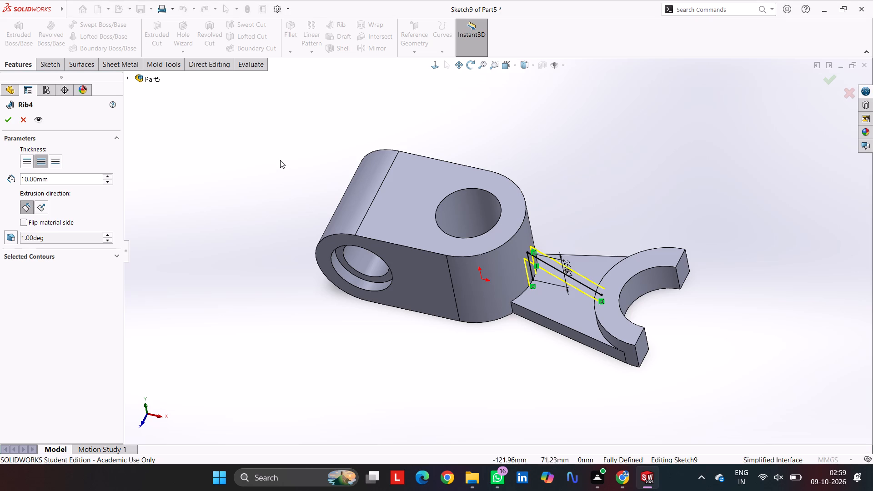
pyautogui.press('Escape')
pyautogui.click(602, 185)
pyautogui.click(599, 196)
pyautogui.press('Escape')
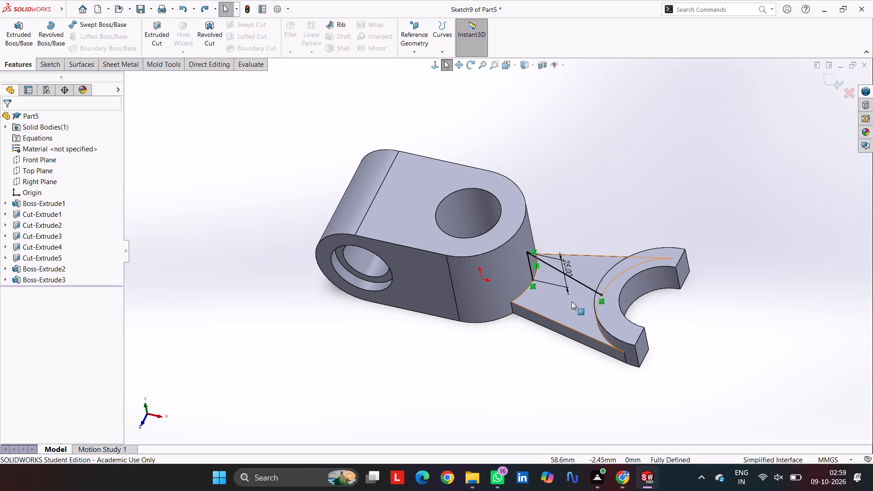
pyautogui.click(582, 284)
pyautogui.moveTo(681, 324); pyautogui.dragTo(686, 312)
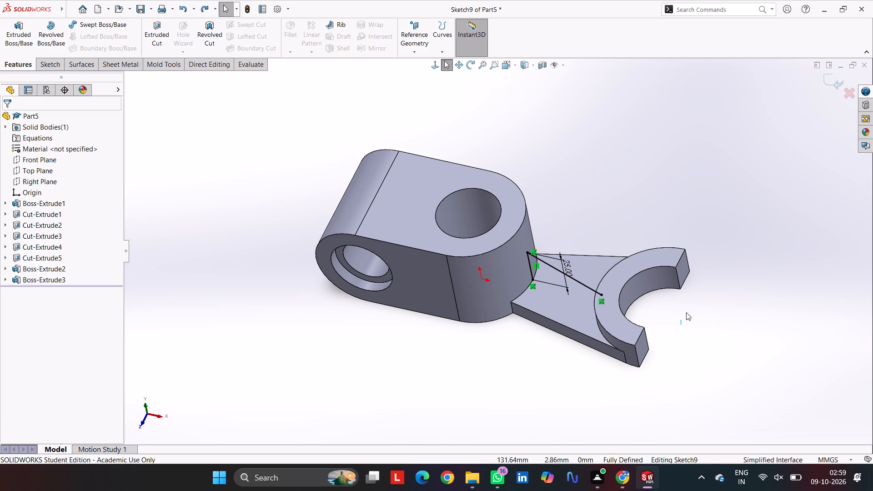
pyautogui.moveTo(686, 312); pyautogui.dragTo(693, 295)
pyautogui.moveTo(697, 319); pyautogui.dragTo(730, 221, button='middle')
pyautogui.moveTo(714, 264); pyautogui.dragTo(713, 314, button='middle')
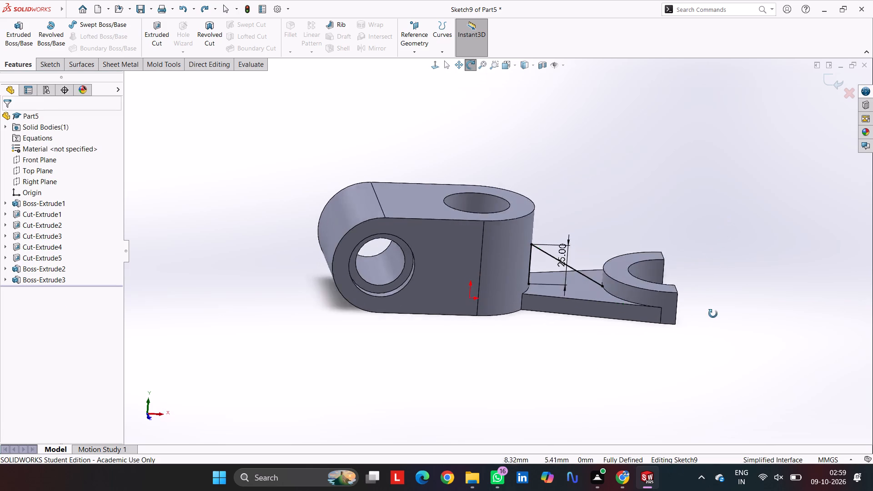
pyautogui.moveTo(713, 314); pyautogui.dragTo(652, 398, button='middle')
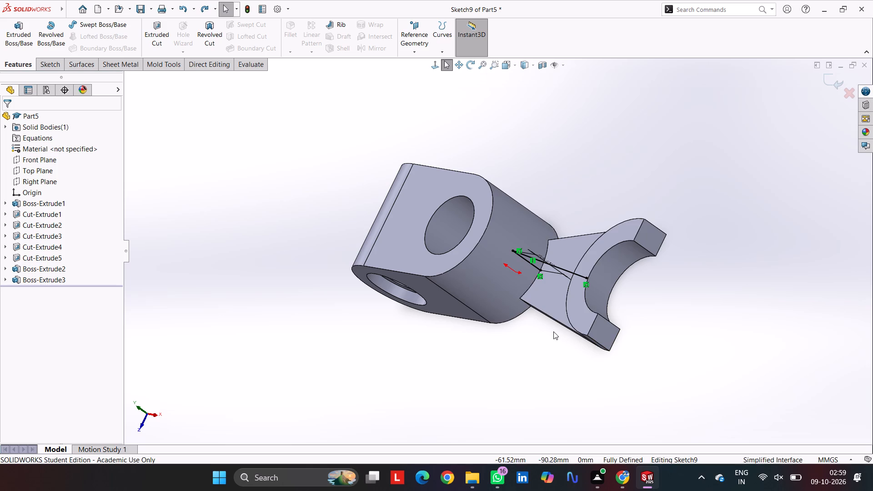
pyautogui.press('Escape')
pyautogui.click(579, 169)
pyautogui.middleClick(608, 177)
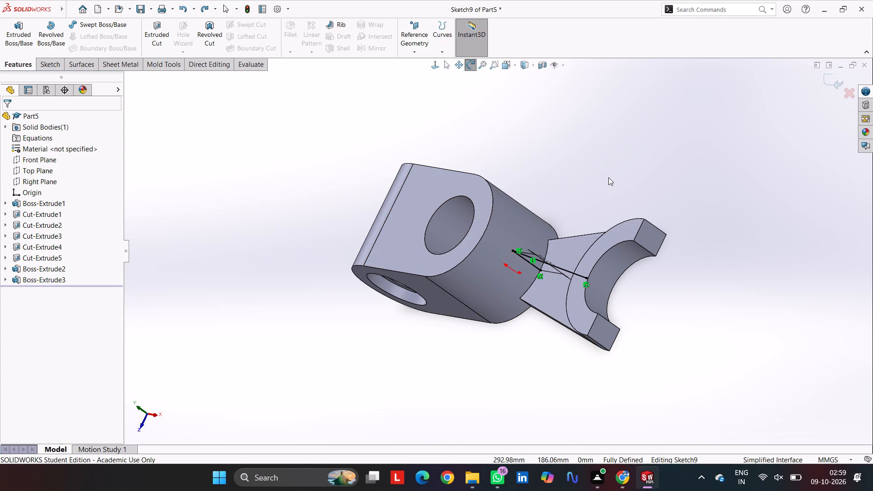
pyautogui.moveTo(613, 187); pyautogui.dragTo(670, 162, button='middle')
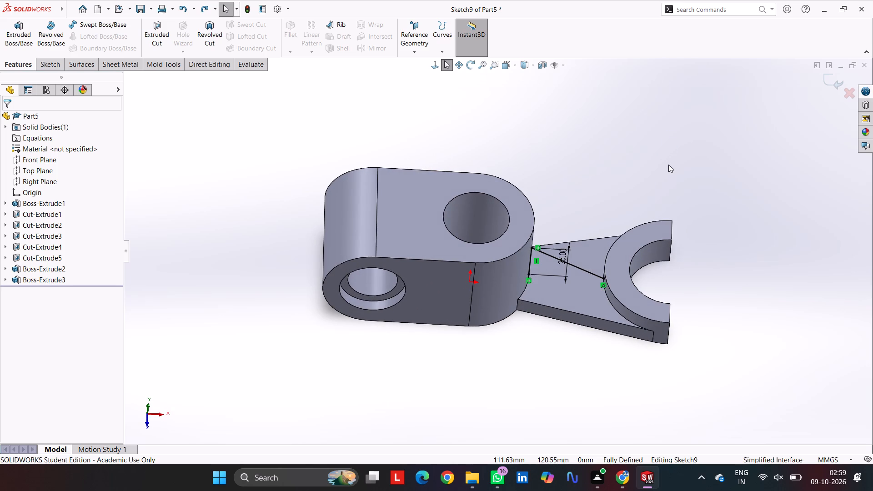
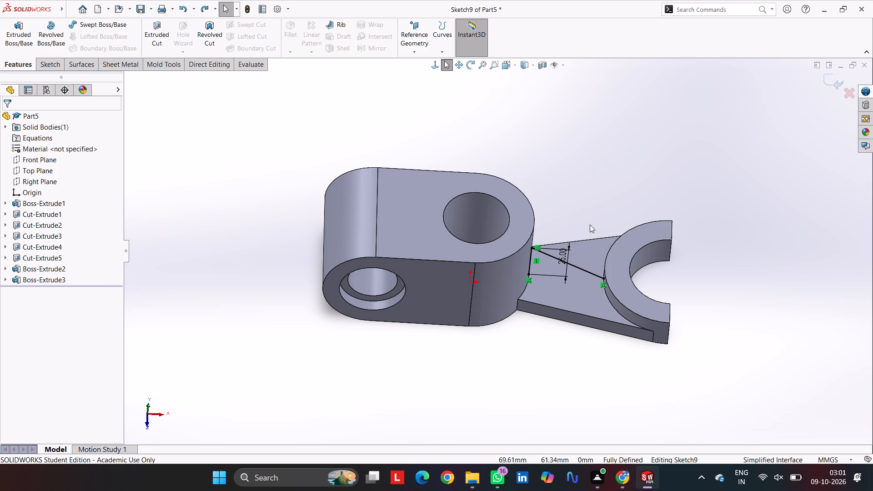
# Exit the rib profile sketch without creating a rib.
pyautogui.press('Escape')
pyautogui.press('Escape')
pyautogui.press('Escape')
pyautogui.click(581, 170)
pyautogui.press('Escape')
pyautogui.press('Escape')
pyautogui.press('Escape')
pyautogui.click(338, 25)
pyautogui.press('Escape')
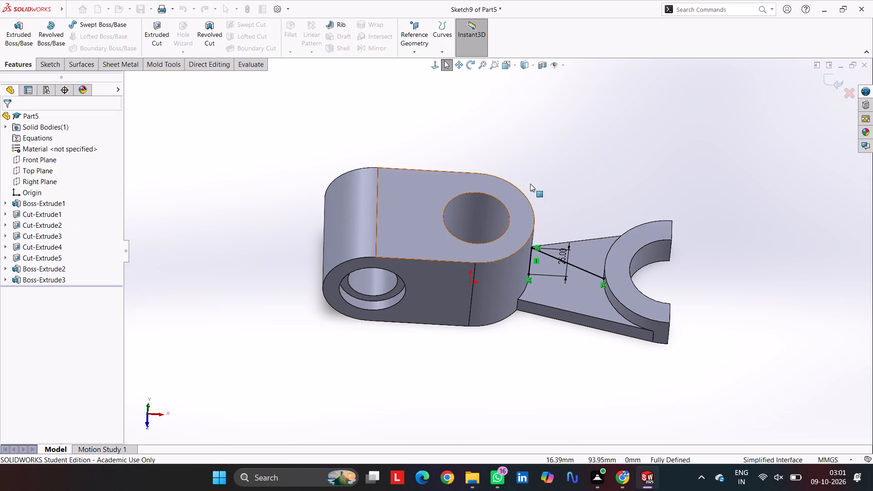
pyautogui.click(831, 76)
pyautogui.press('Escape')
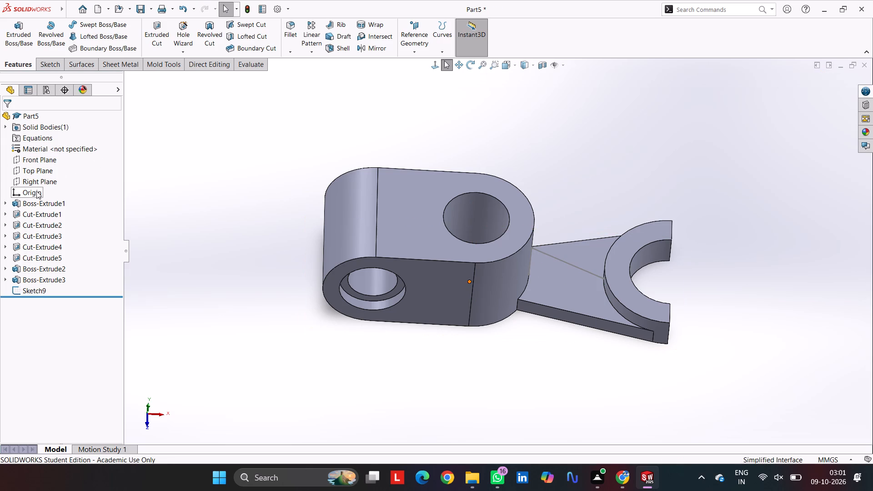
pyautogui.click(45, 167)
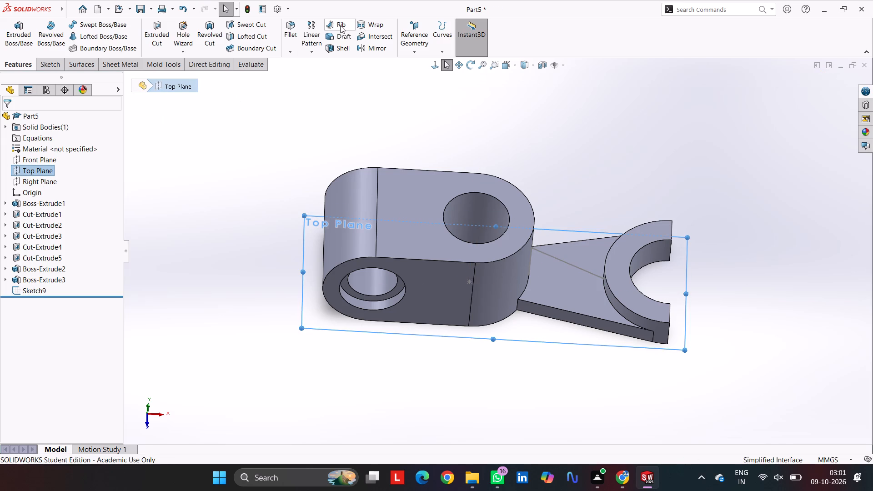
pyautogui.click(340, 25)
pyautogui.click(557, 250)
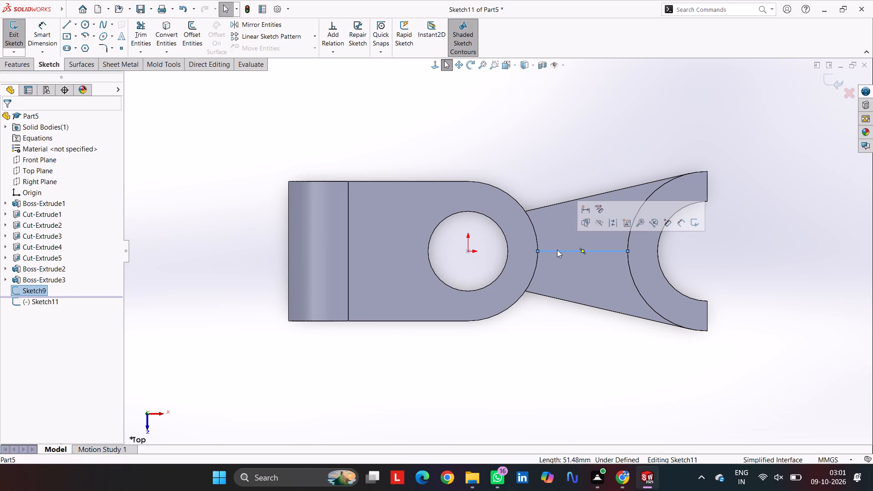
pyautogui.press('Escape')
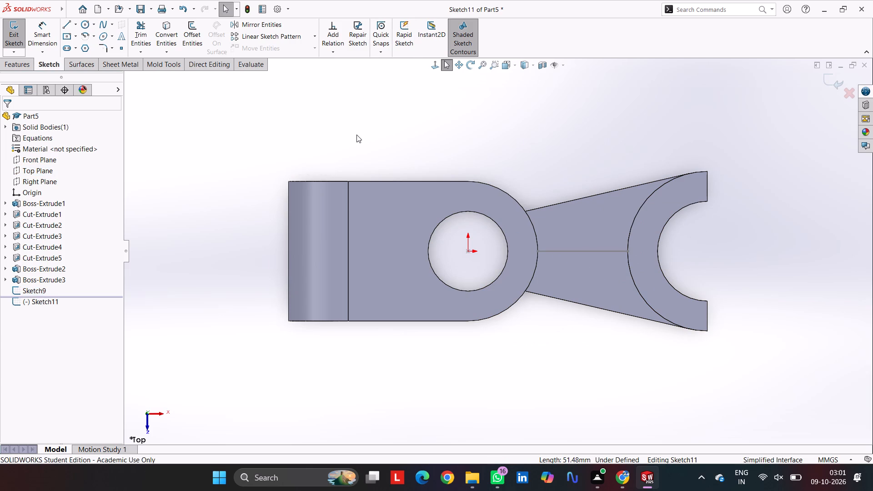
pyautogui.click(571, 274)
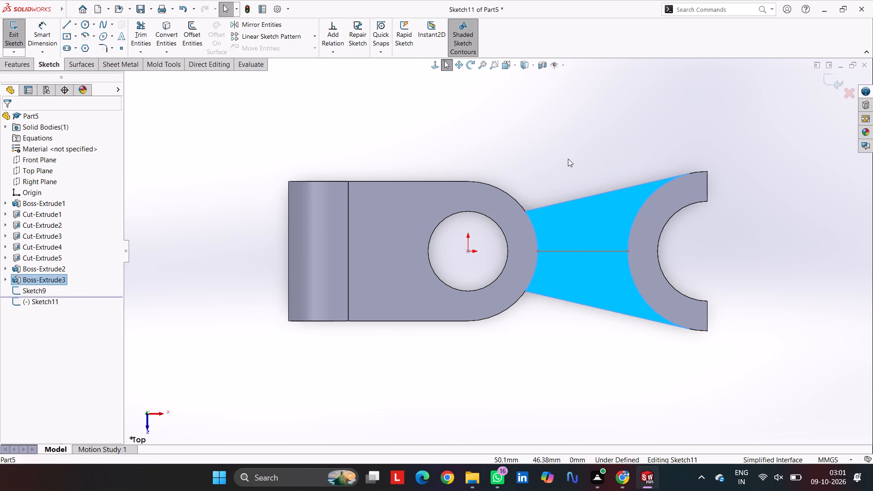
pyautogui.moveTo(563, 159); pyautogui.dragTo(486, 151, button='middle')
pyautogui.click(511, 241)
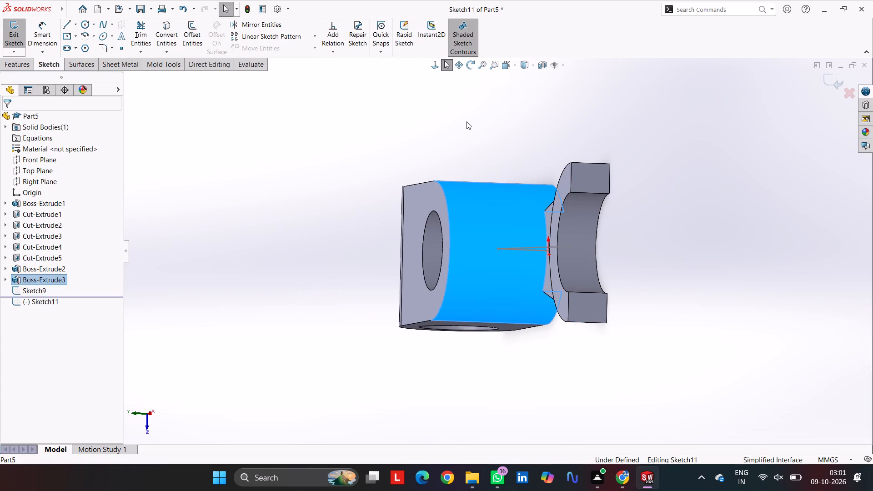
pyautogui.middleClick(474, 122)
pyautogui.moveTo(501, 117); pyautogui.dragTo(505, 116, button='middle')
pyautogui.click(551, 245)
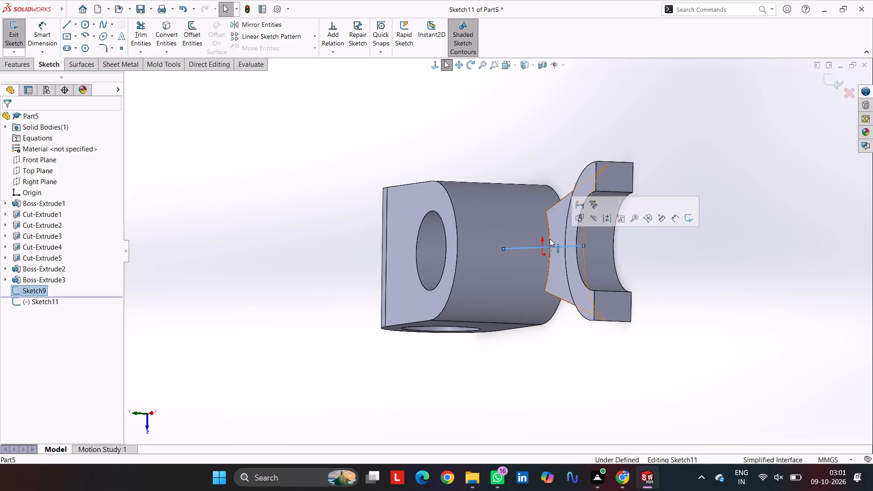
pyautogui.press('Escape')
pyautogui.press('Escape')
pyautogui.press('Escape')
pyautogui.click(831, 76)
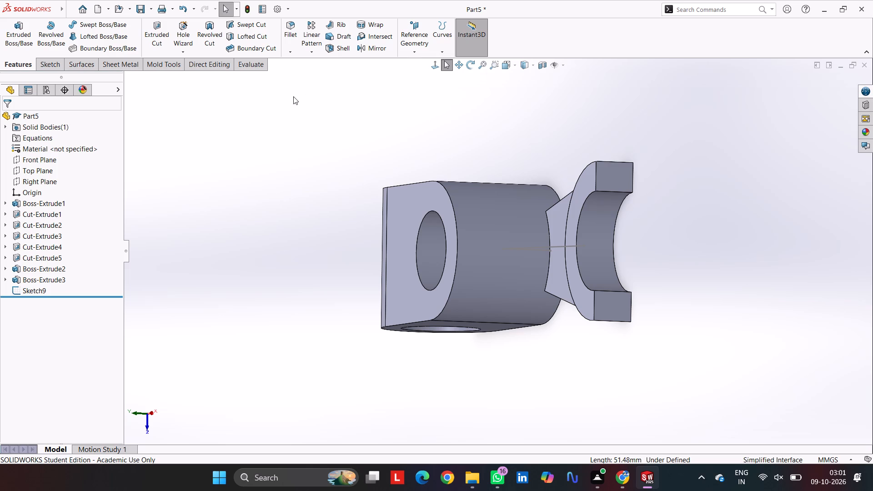
# Examine the part and the sloping rib sketch line in side and isometric views.
pyautogui.hotkey('ctrl', '8')
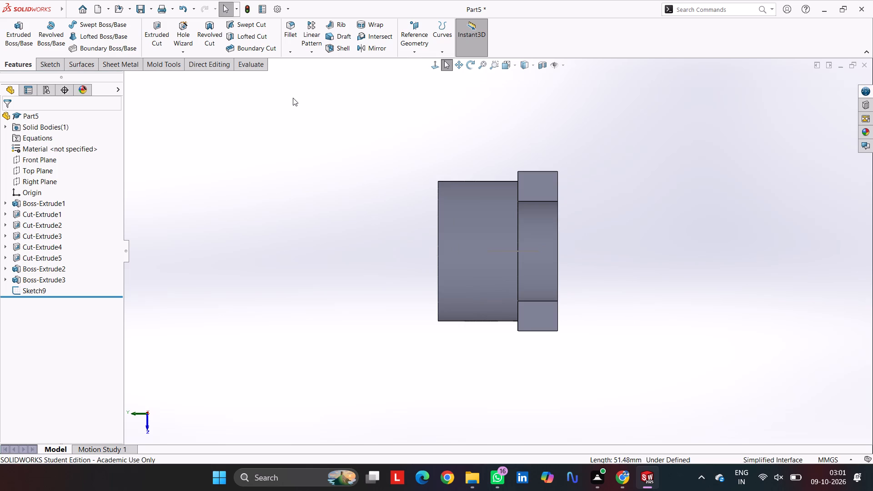
pyautogui.press('Escape')
pyautogui.hotkey('ctrl', '8')
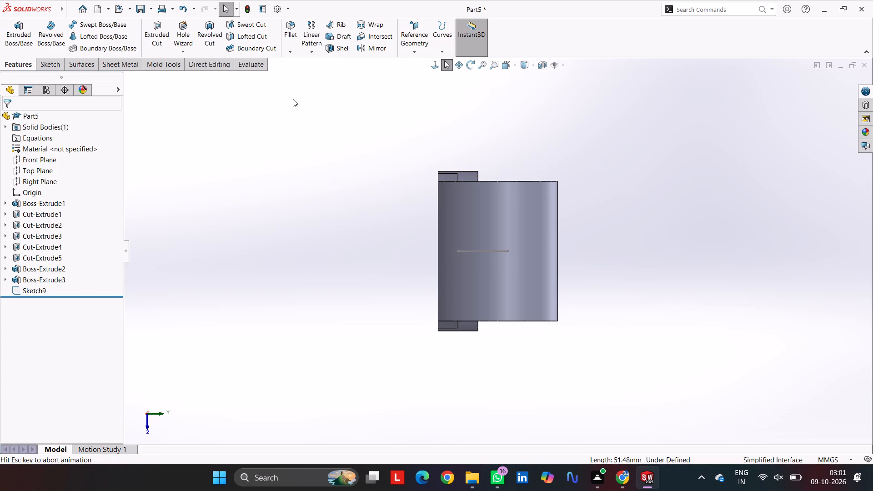
pyautogui.hotkey('ctrl', '7')
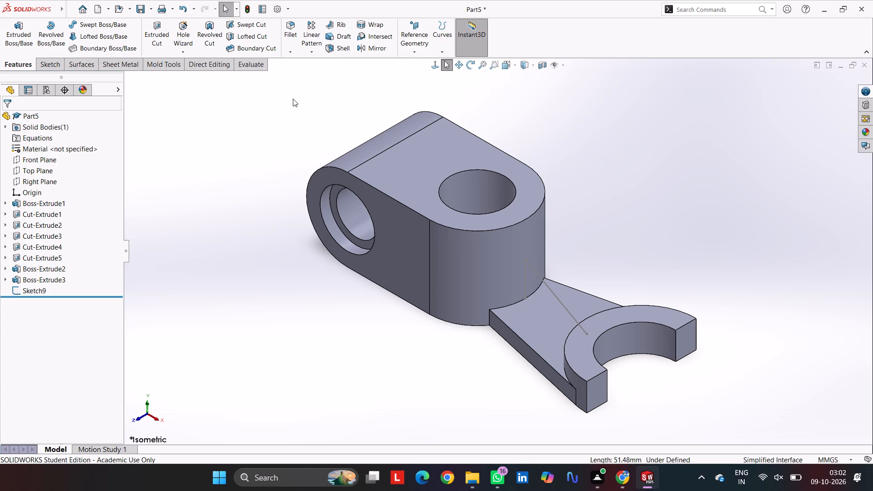
pyautogui.scroll(2, 293, 99)
pyautogui.press('Escape')
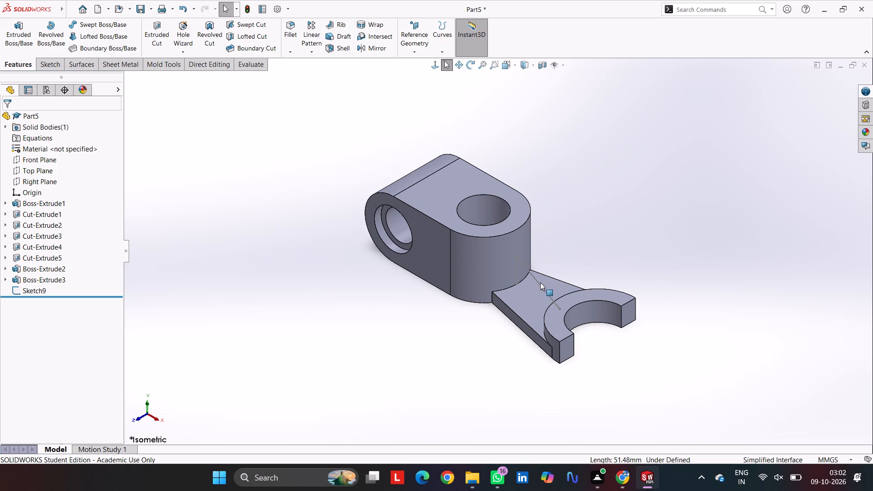
pyautogui.click(539, 284)
pyautogui.press('Escape')
pyautogui.click(666, 164)
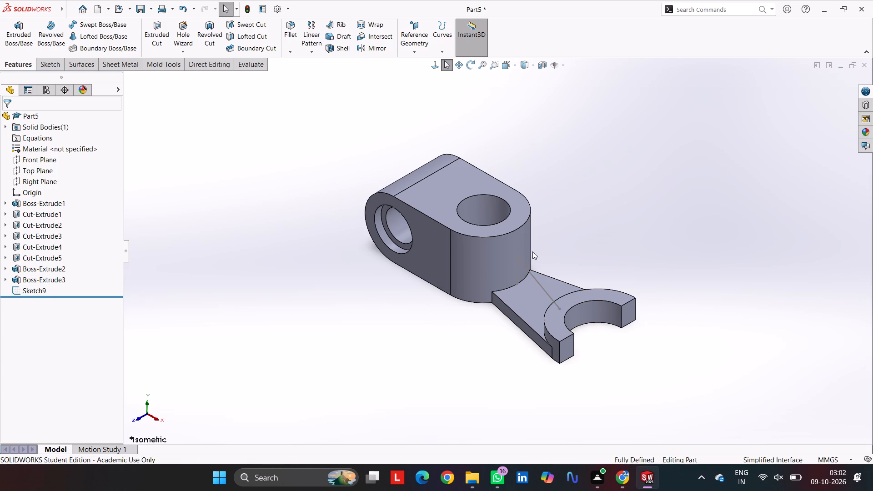
# Reopen the rib profile sketch and delete its vertical line, leaving only the sloping line between the link and the half ring.
pyautogui.click(32, 293)
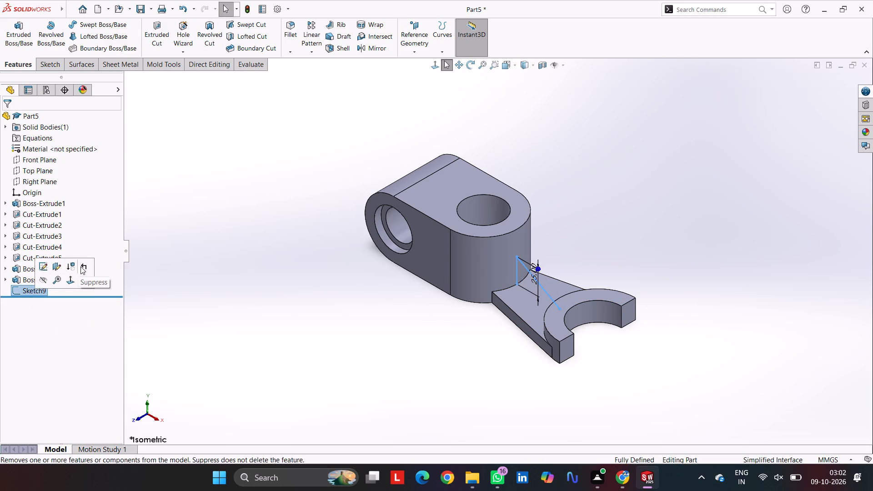
pyautogui.click(44, 265)
pyautogui.press('Escape')
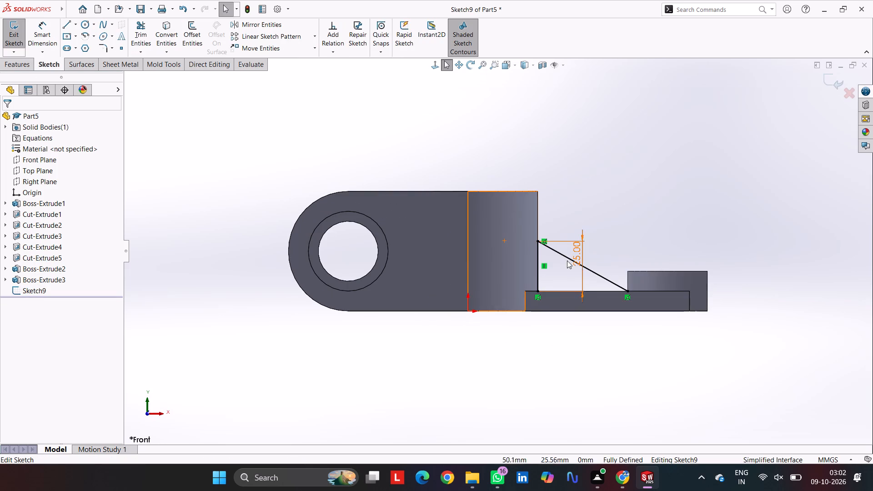
pyautogui.click(535, 266)
pyautogui.press('Delete')
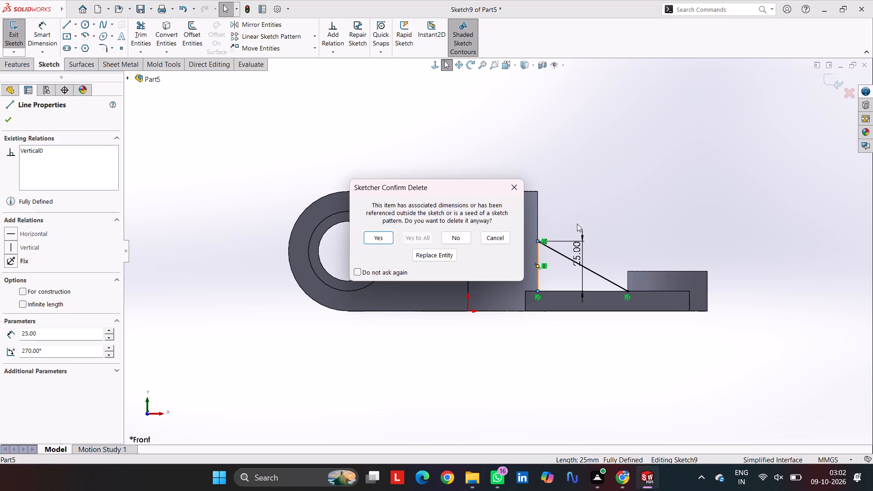
pyautogui.click(371, 240)
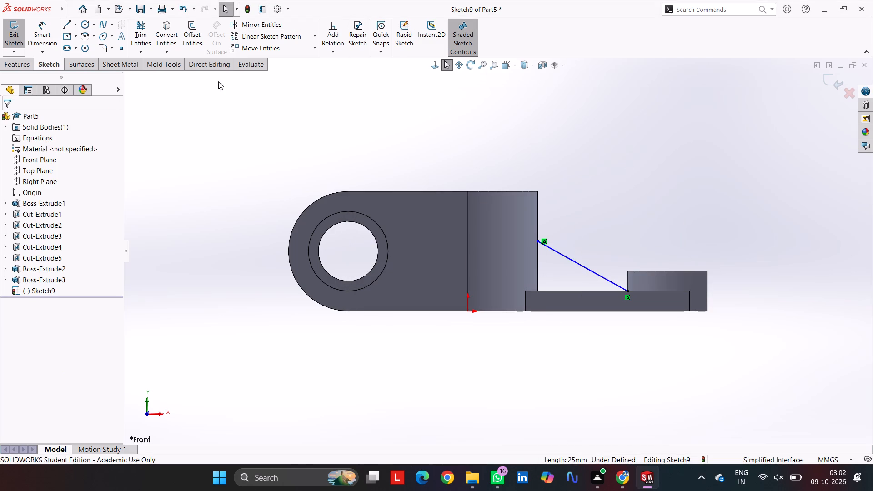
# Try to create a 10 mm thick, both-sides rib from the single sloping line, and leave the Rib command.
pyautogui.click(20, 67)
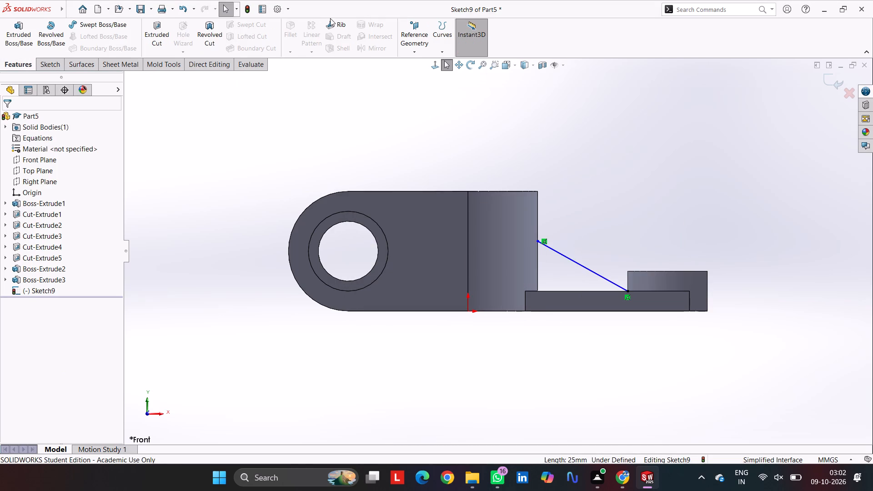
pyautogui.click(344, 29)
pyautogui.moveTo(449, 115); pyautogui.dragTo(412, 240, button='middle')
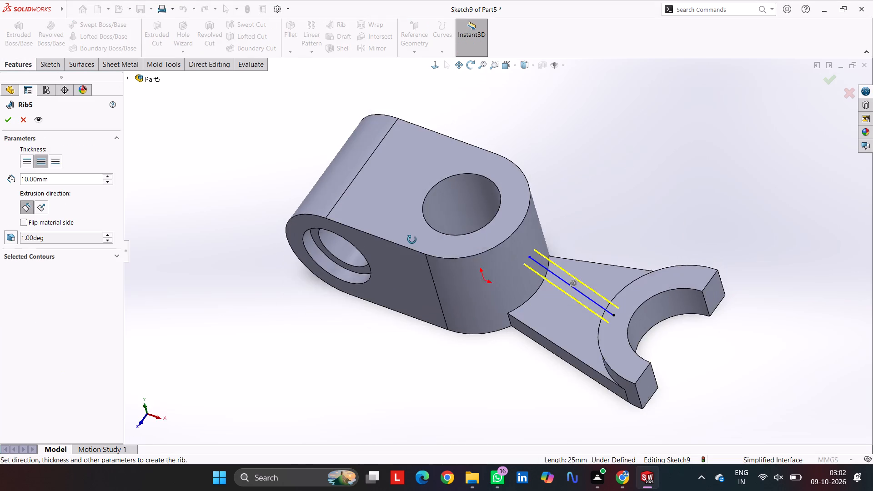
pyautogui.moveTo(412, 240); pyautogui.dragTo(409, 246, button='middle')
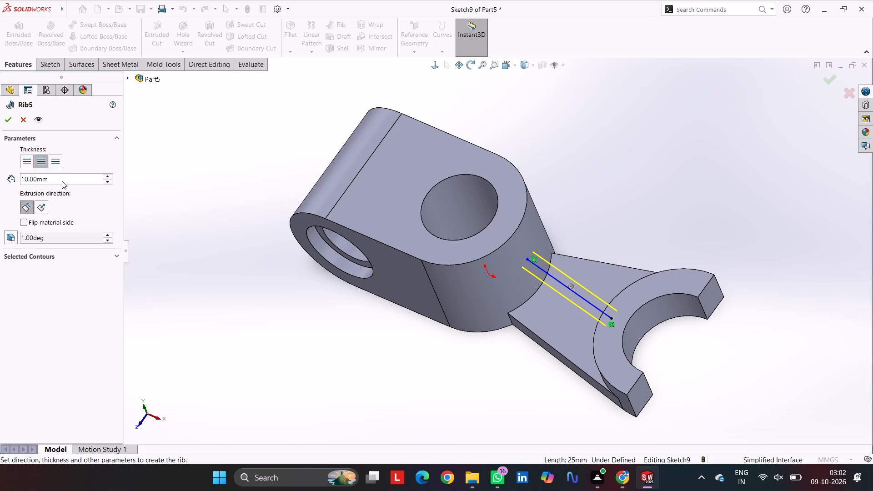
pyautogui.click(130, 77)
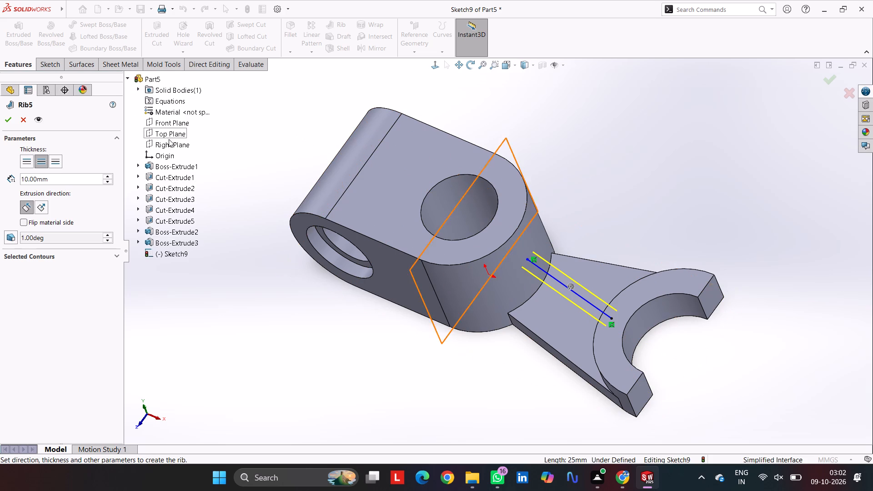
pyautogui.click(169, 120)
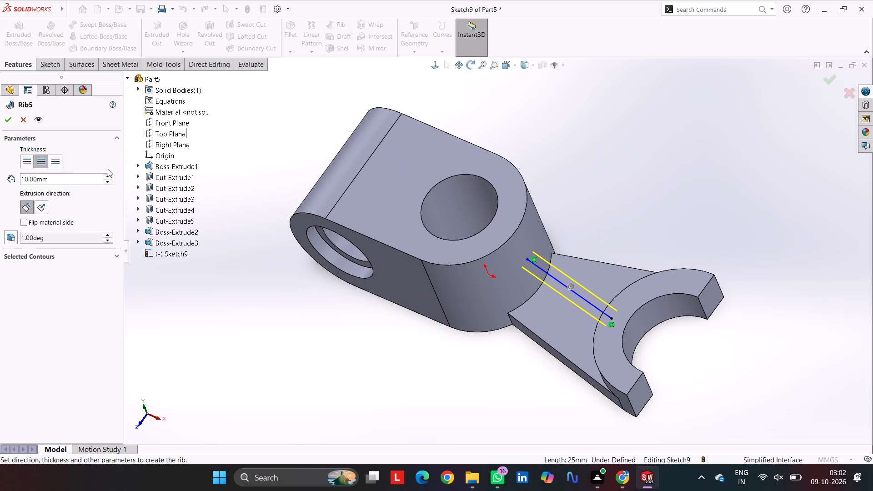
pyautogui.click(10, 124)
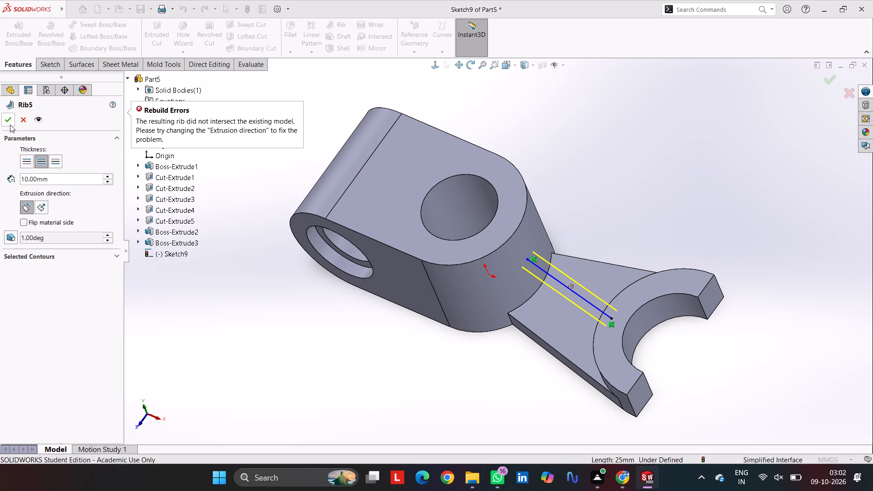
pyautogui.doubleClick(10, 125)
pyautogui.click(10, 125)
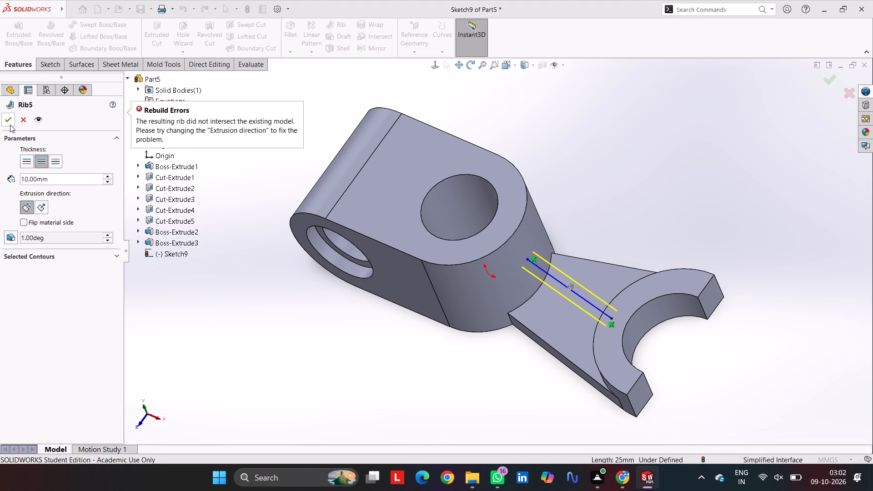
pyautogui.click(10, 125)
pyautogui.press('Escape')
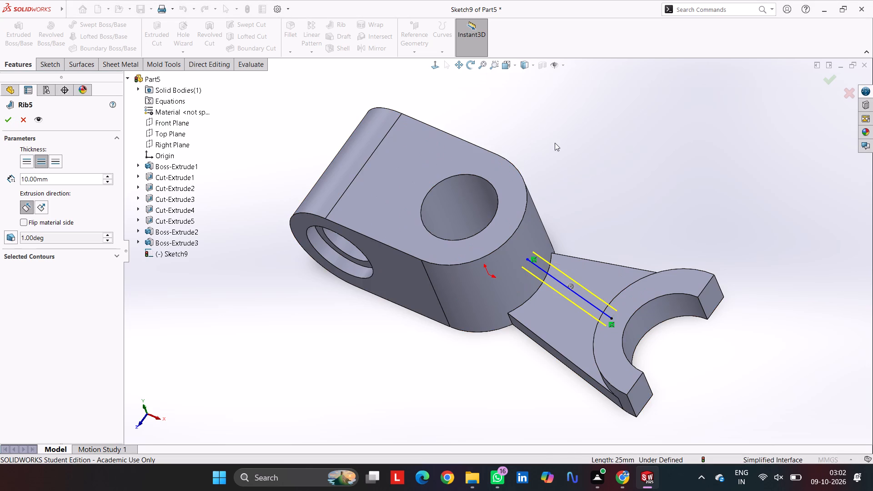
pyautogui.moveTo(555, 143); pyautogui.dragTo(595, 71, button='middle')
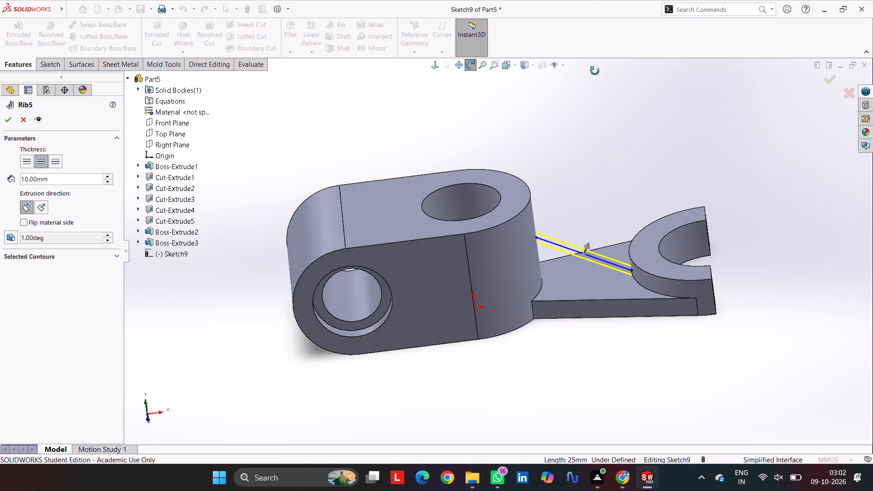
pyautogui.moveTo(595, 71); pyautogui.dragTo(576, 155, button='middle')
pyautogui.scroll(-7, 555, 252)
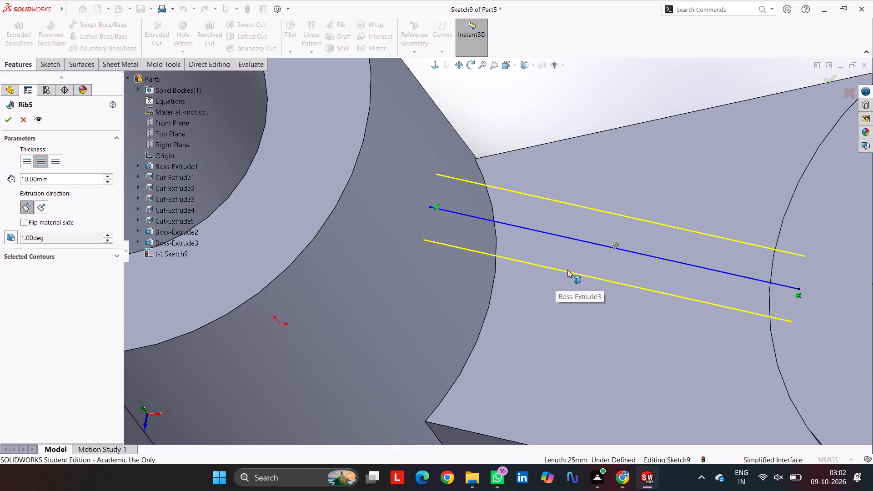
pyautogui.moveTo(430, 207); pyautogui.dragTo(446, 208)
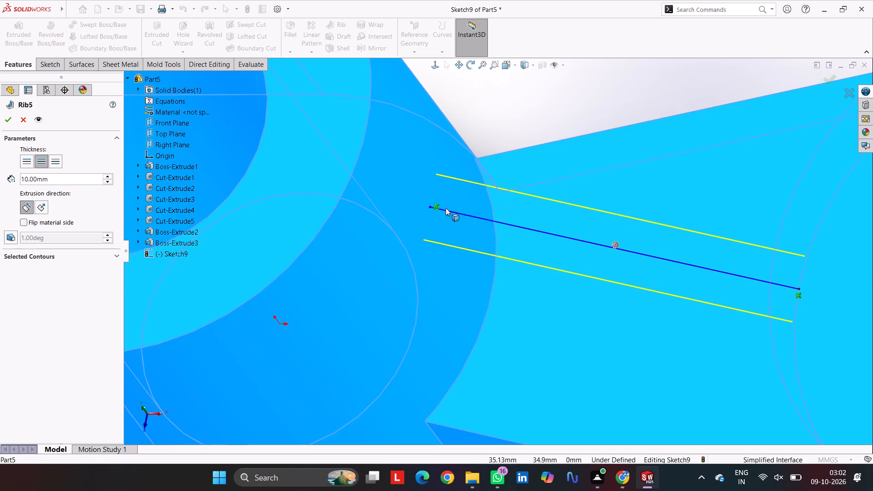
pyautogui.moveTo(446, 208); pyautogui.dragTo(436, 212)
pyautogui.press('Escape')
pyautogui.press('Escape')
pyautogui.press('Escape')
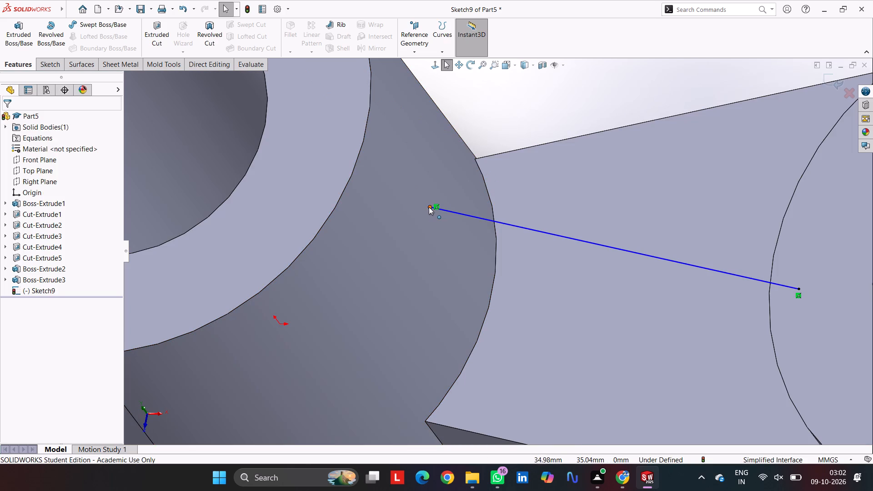
# Snap the sloping line's upper endpoint to the midpoint of the link's rounded-end silhouette above the arm, at X 35, Y 35 mm.
pyautogui.moveTo(429, 207); pyautogui.dragTo(398, 178)
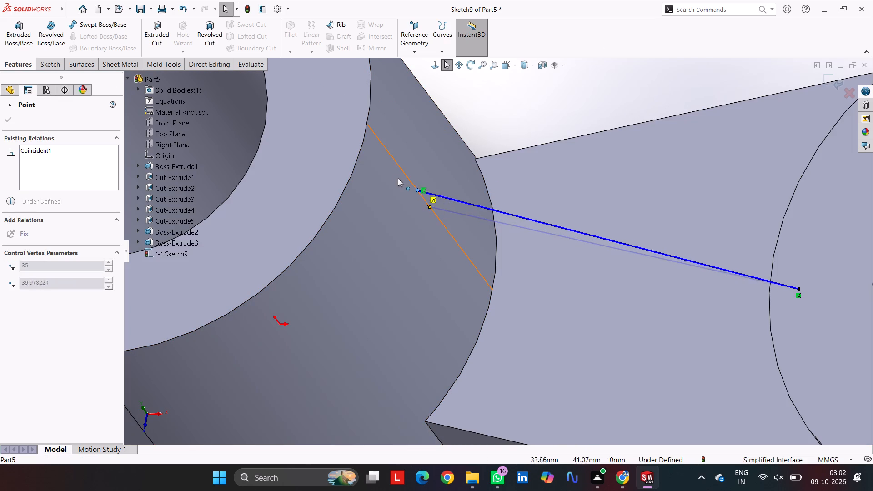
pyautogui.moveTo(398, 178); pyautogui.dragTo(421, 208)
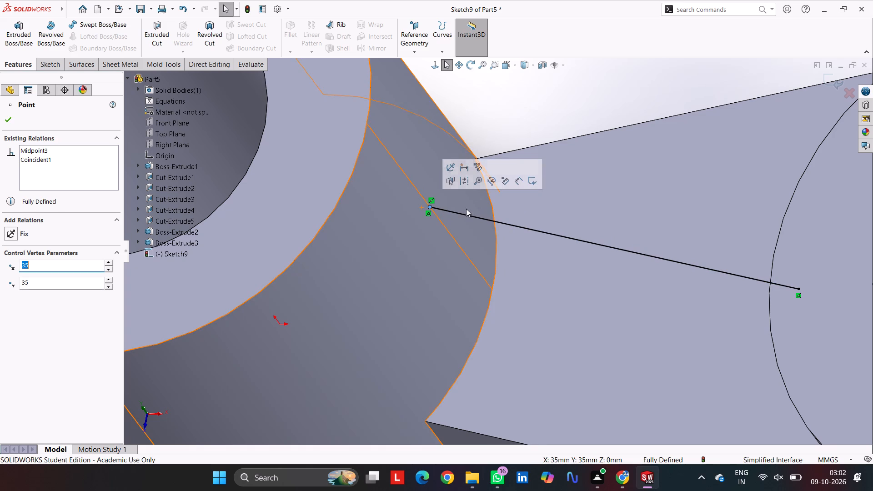
pyautogui.press('Escape')
pyautogui.press('Escape')
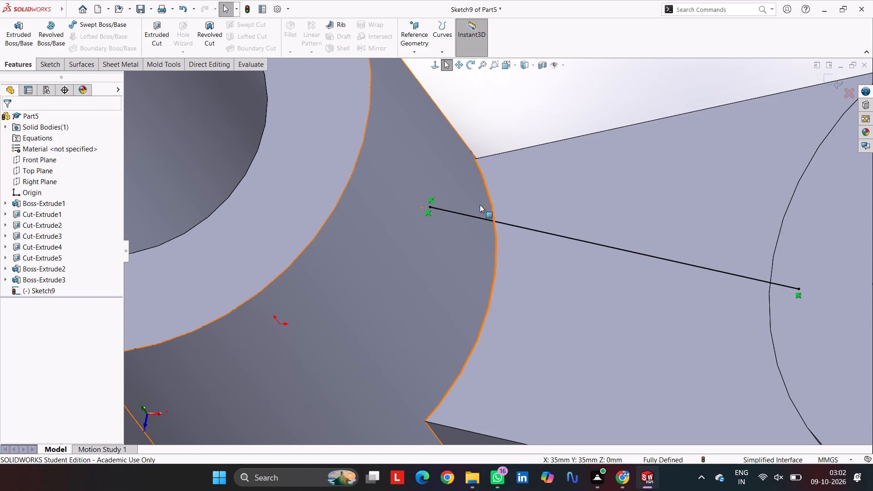
pyautogui.moveTo(525, 250); pyautogui.dragTo(535, 160, button='middle')
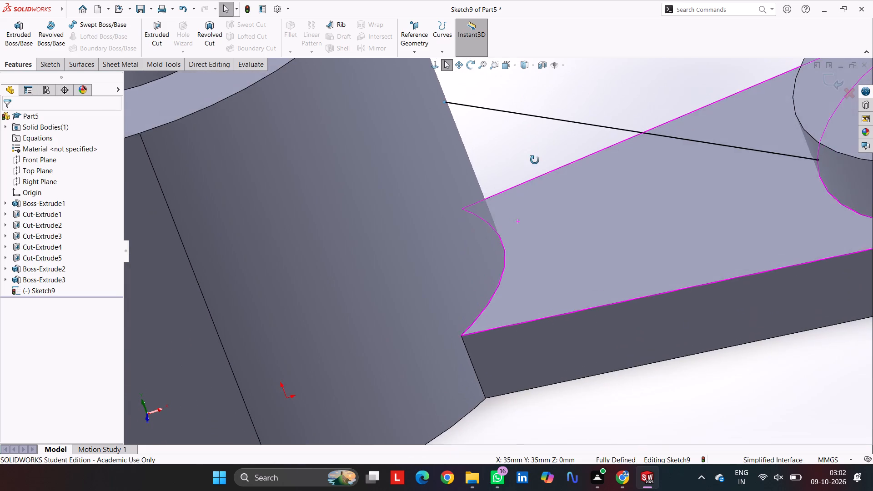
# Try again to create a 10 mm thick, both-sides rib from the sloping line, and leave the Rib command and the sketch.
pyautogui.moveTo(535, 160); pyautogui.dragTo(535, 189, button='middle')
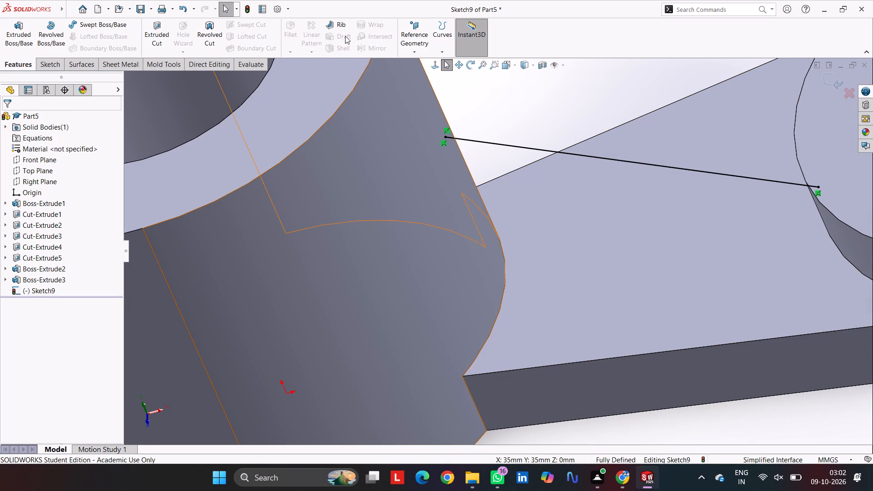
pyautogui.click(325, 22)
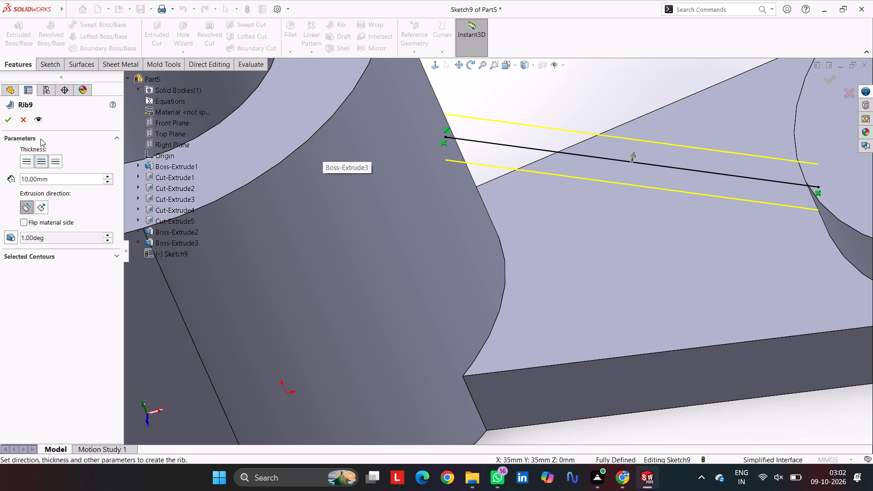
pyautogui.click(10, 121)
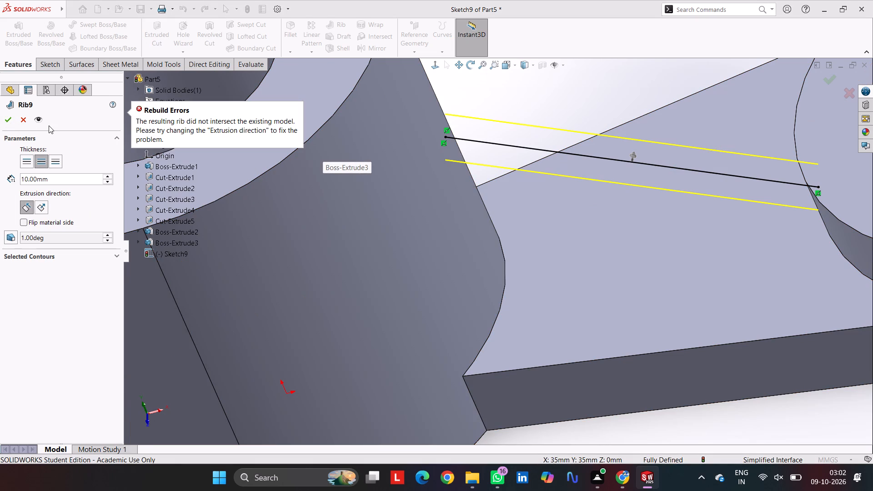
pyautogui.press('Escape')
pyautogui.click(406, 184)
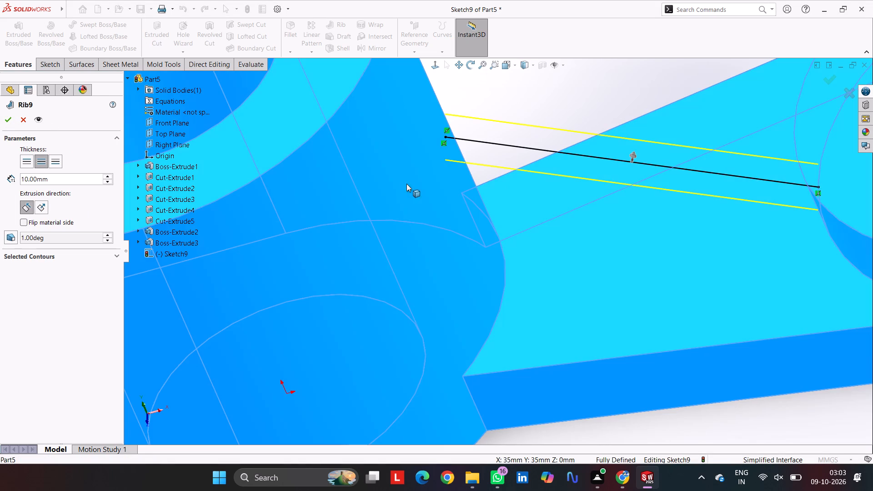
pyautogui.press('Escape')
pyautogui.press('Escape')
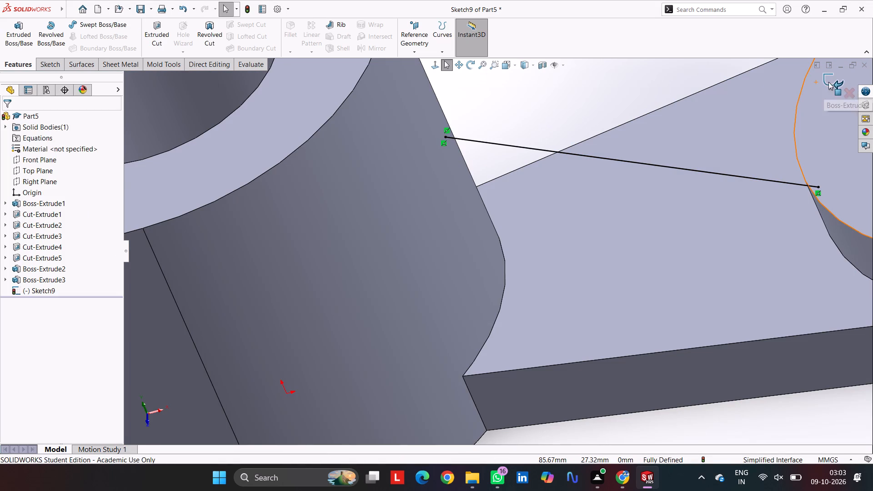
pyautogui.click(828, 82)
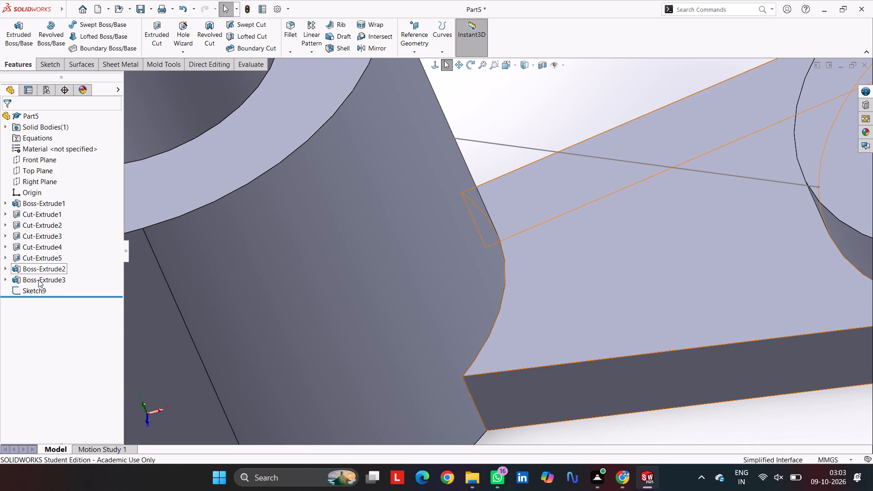
# Reopen the rib profile sketch and delete the coincident and midpoint relations on the sloping line's upper endpoint.
pyautogui.click(38, 289)
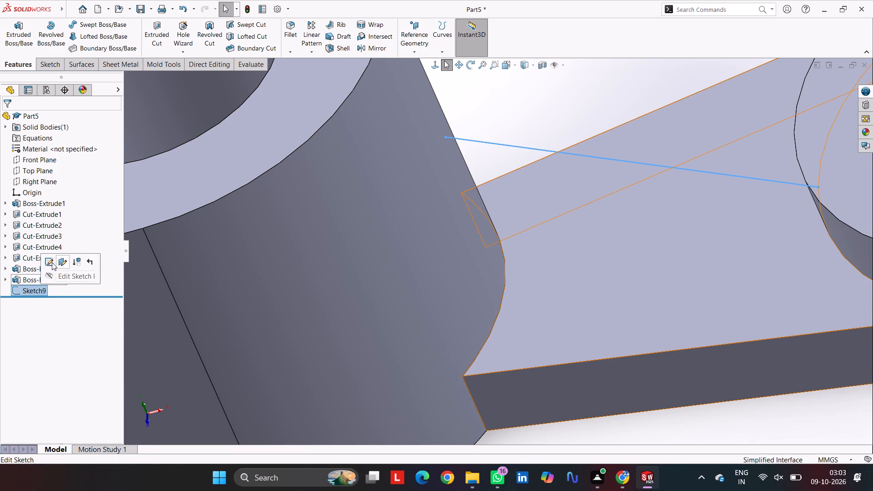
pyautogui.click(50, 262)
pyautogui.scroll(-7, 583, 229)
pyautogui.scroll(-6, 462, 265)
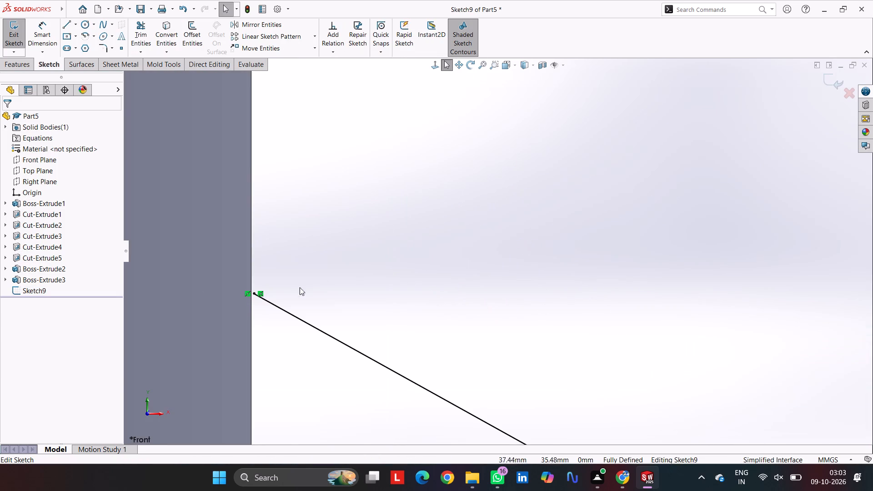
pyautogui.press('Escape')
pyautogui.scroll(-1, 254, 297)
pyautogui.scroll(1, 254, 297)
pyautogui.scroll(-4, 254, 297)
pyautogui.scroll(-7, 416, 256)
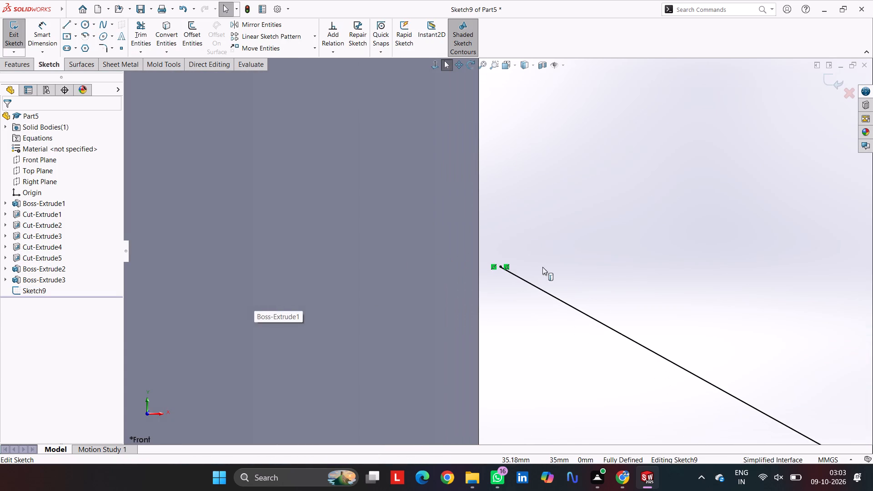
pyautogui.press('Escape')
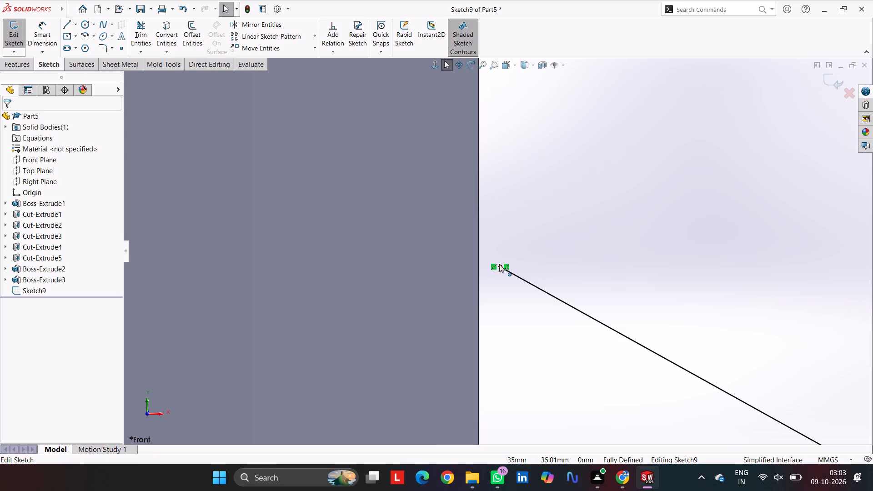
pyautogui.click(499, 264)
pyautogui.keyDown('ctrl'); pyautogui.click(443, 273); pyautogui.keyUp('ctrl')
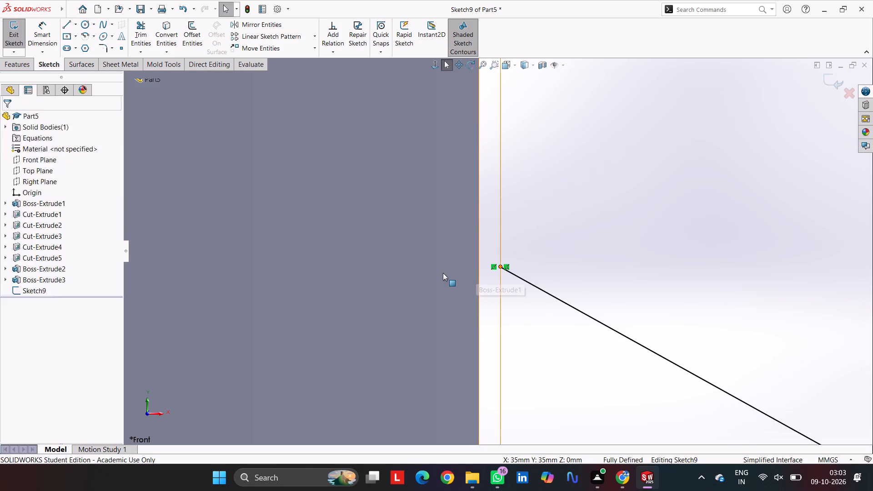
pyautogui.press('Escape')
pyautogui.press('Escape')
pyautogui.press('Escape')
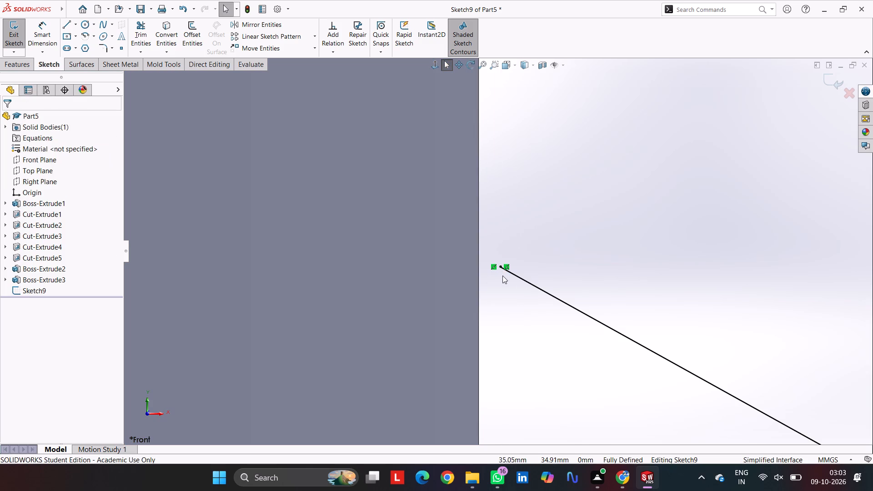
pyautogui.moveTo(499, 266); pyautogui.dragTo(523, 268)
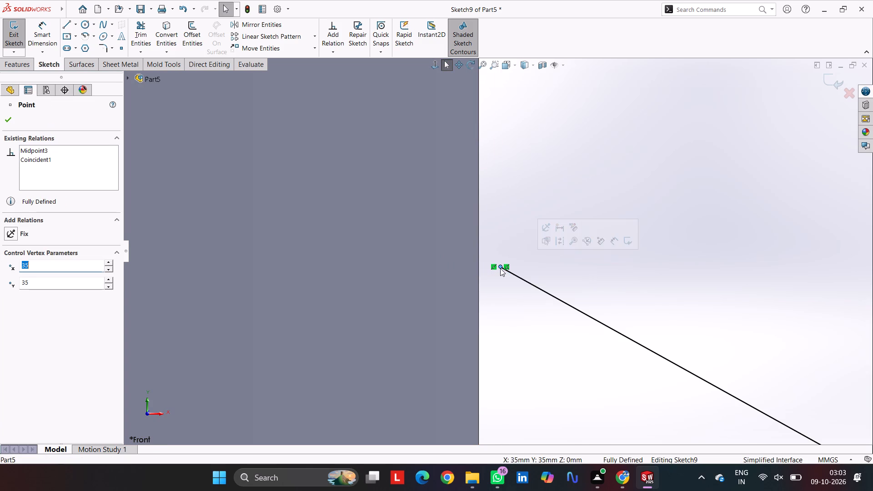
pyautogui.click(506, 266)
pyautogui.press('Delete')
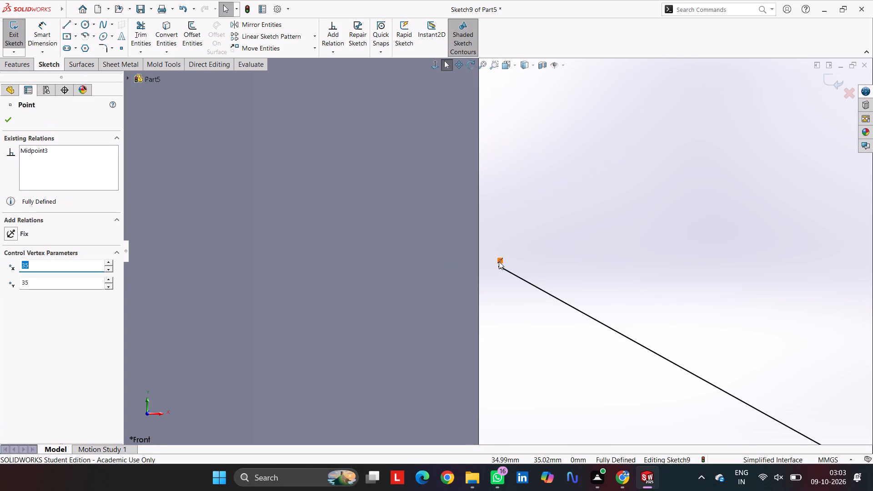
pyautogui.click(499, 261)
pyautogui.press('Delete')
# Move the sloping line's freed upper endpoint beside the link's rounded end, at about X 35.18, Y 34.95 mm.
pyautogui.click(546, 239)
pyautogui.moveTo(500, 266); pyautogui.dragTo(526, 267)
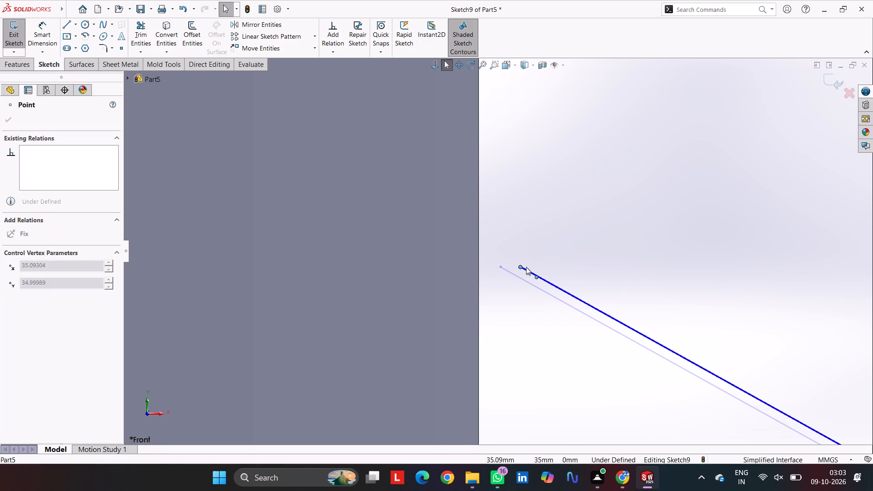
pyautogui.moveTo(526, 267); pyautogui.dragTo(478, 271)
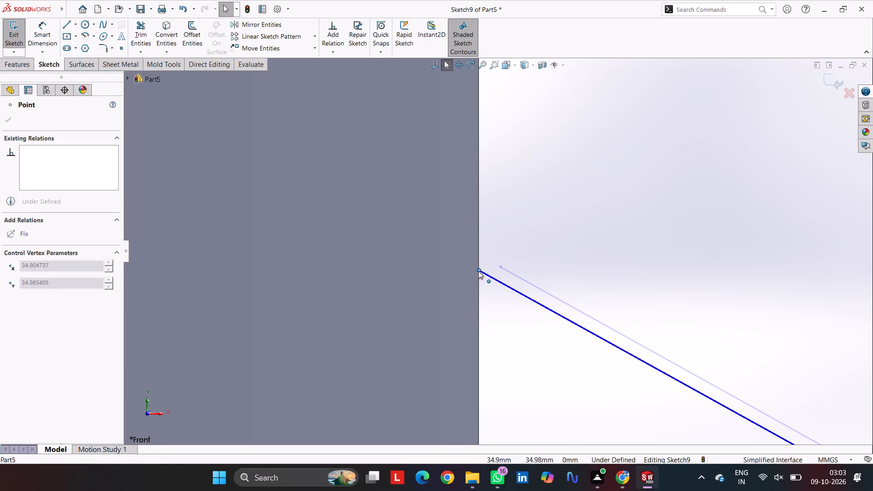
pyautogui.moveTo(478, 271); pyautogui.dragTo(539, 277)
# Dimension the sloping line's upper endpoint to a height of 35 mm above the origin, and exit the sketch.
pyautogui.scroll(15, 503, 287)
pyautogui.moveTo(580, 222); pyautogui.dragTo(612, 239, button='middle')
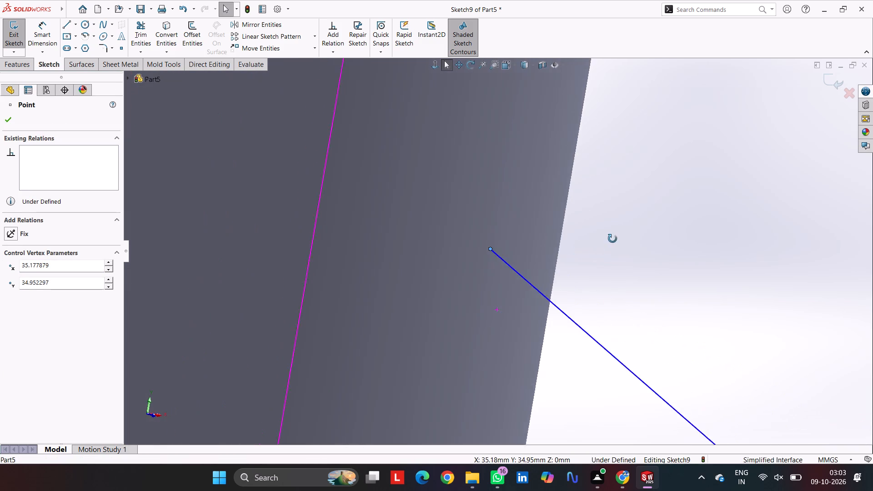
pyautogui.moveTo(612, 239); pyautogui.dragTo(607, 299, button='middle')
pyautogui.moveTo(610, 325); pyautogui.dragTo(627, 353, button='middle')
pyautogui.scroll(6, 622, 334)
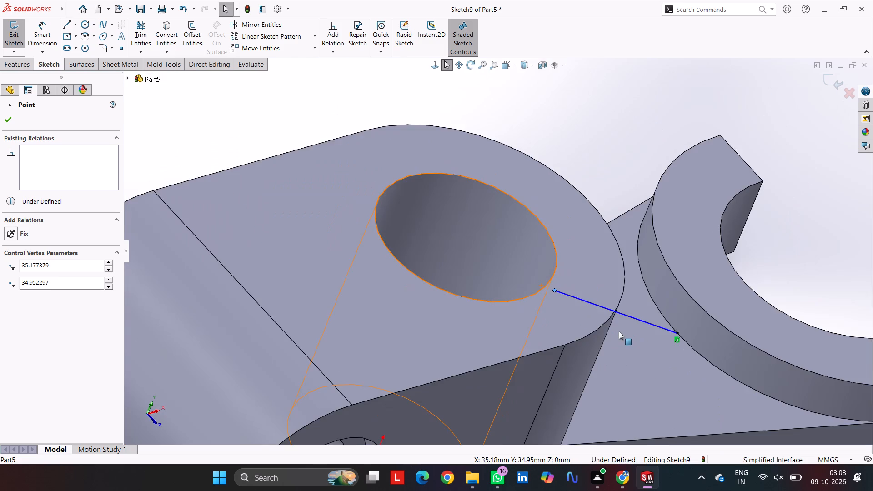
pyautogui.scroll(3, 612, 320)
pyautogui.moveTo(606, 324); pyautogui.dragTo(555, 301, button='middle')
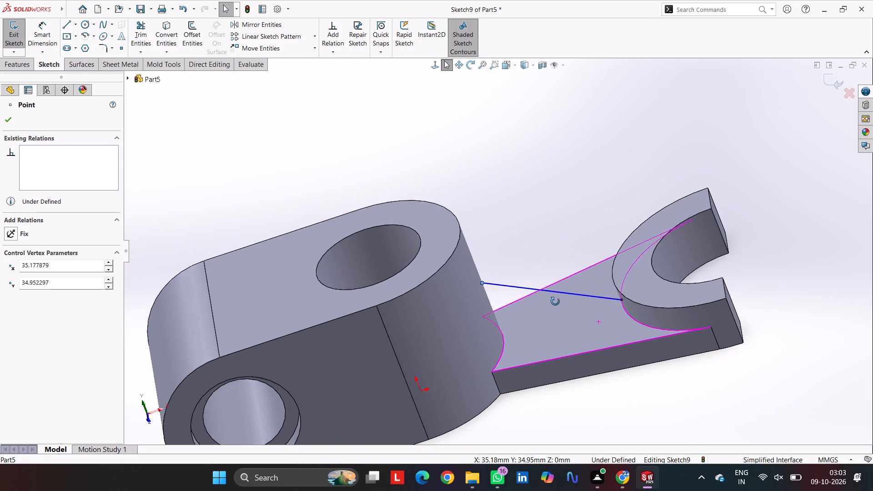
pyautogui.moveTo(555, 301); pyautogui.dragTo(562, 270, button='middle')
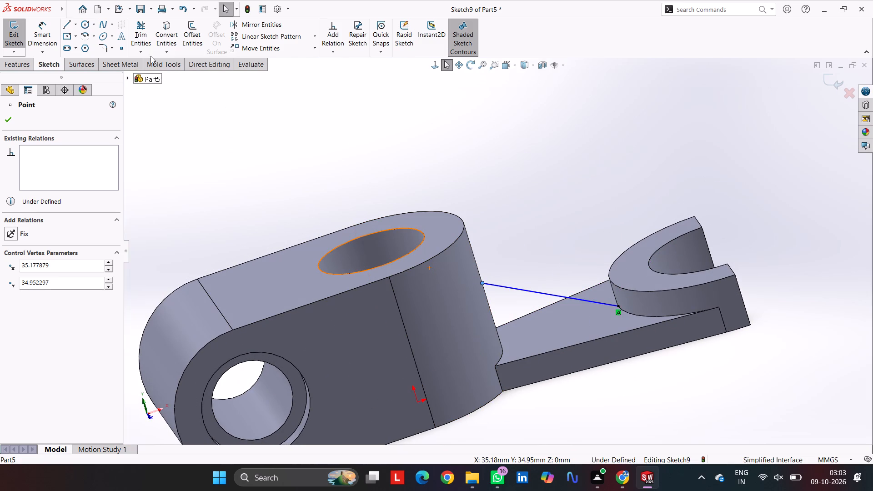
pyautogui.click(39, 27)
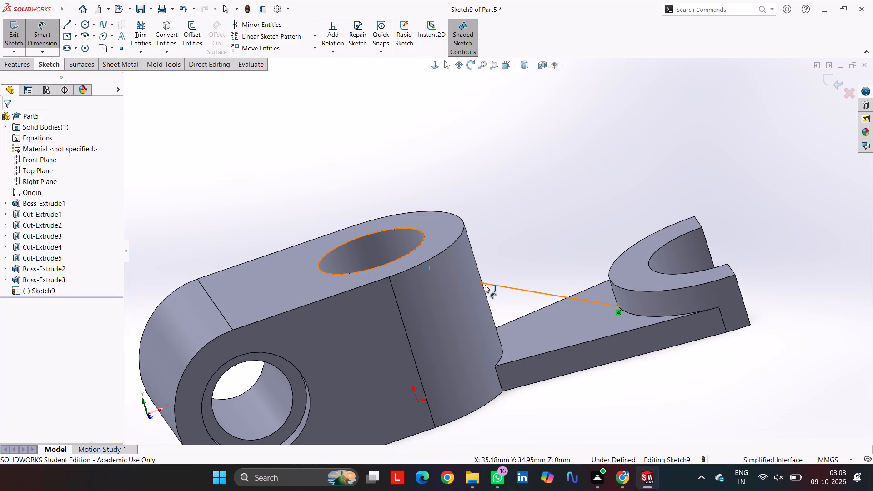
pyautogui.click(482, 283)
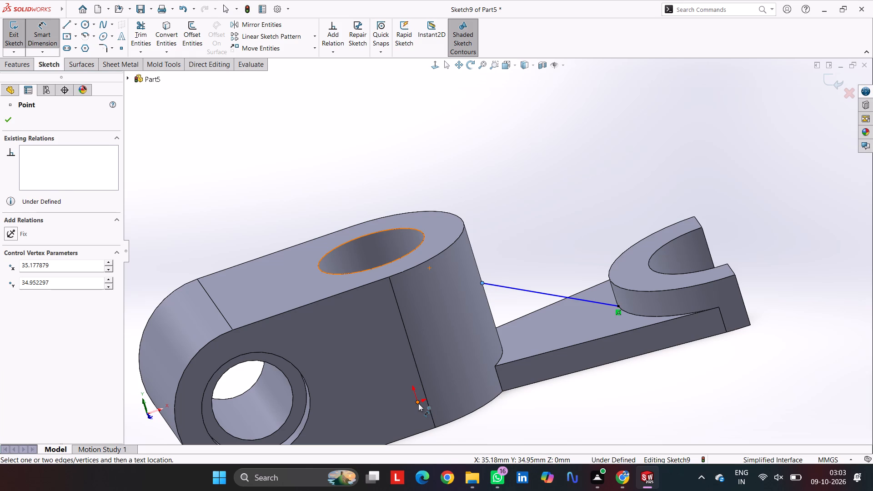
pyautogui.click(418, 403)
pyautogui.click(759, 235)
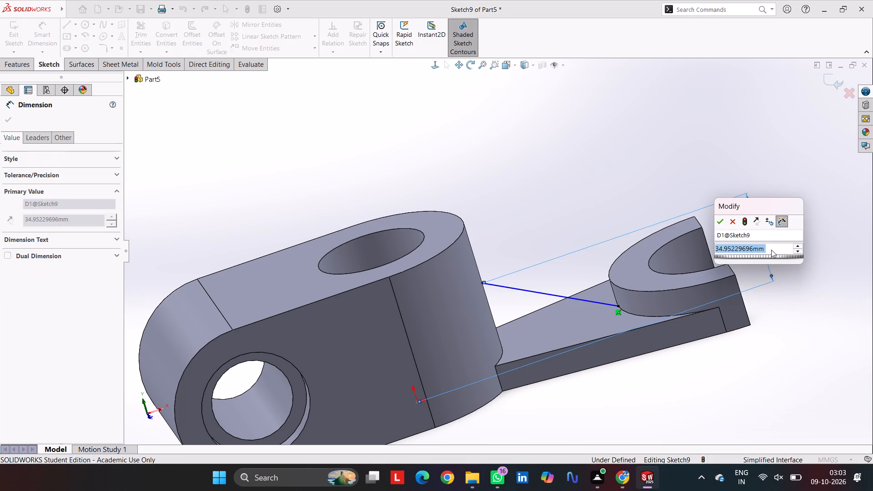
pyautogui.write('35')
pyautogui.press('Return')
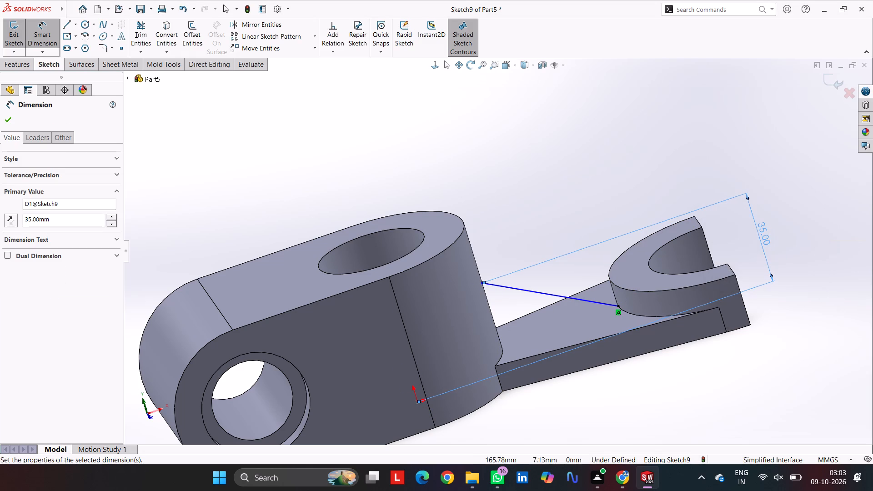
pyautogui.click(607, 140)
pyautogui.scroll(-8, 493, 309)
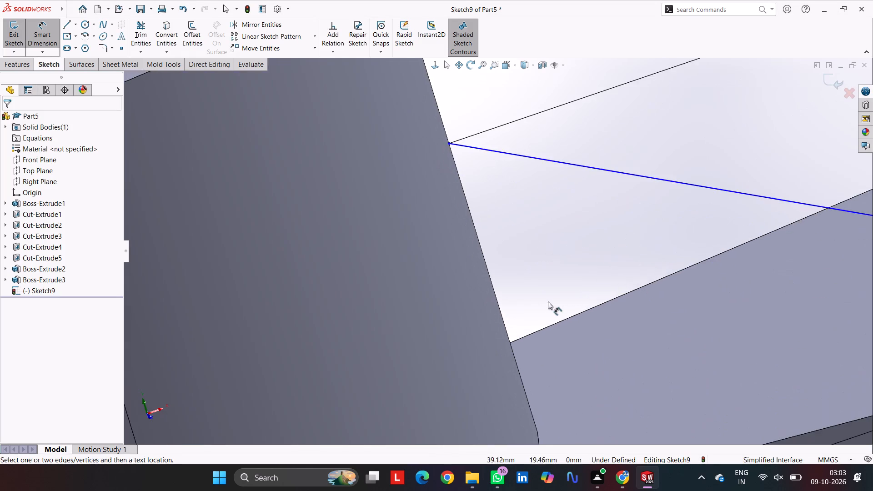
pyautogui.scroll(10, 548, 301)
pyautogui.scroll(-8, 487, 269)
pyautogui.scroll(-3, 536, 221)
pyautogui.scroll(7, 543, 220)
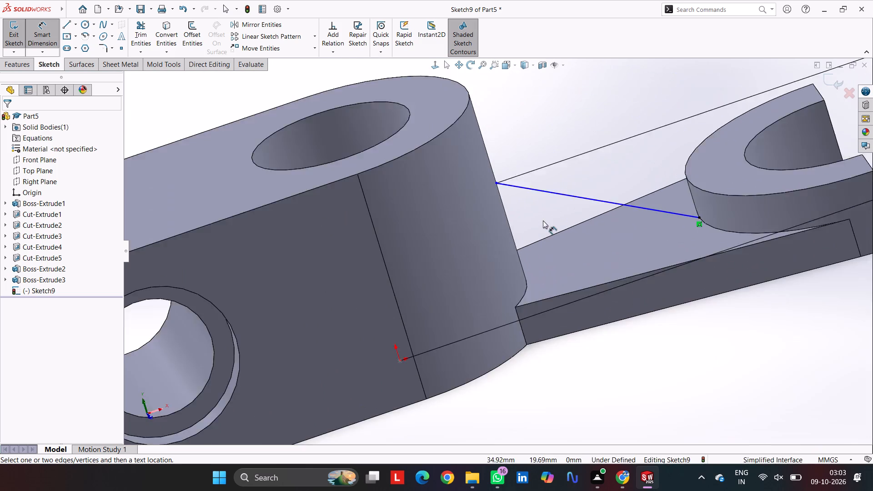
pyautogui.scroll(1, 605, 226)
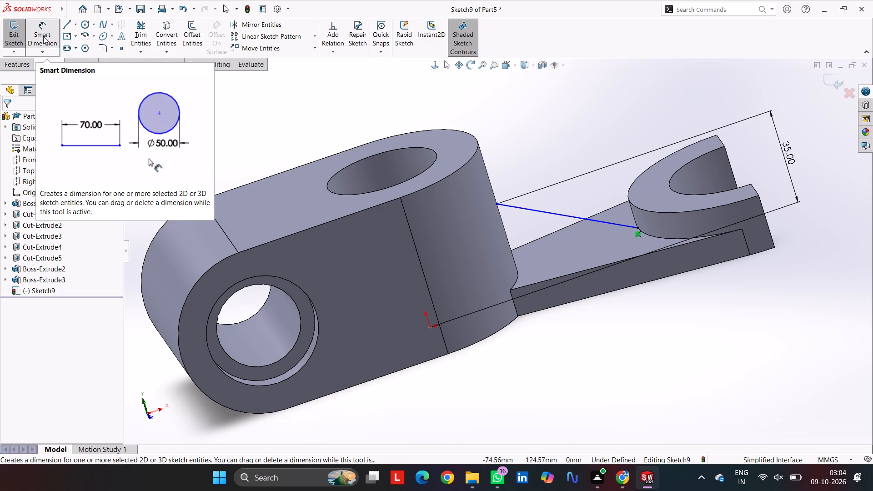
pyautogui.press('Escape')
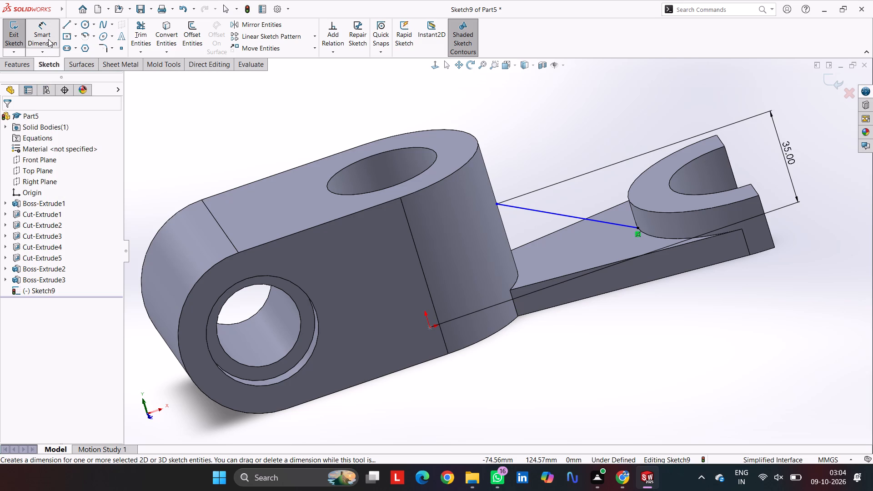
pyautogui.press('Escape')
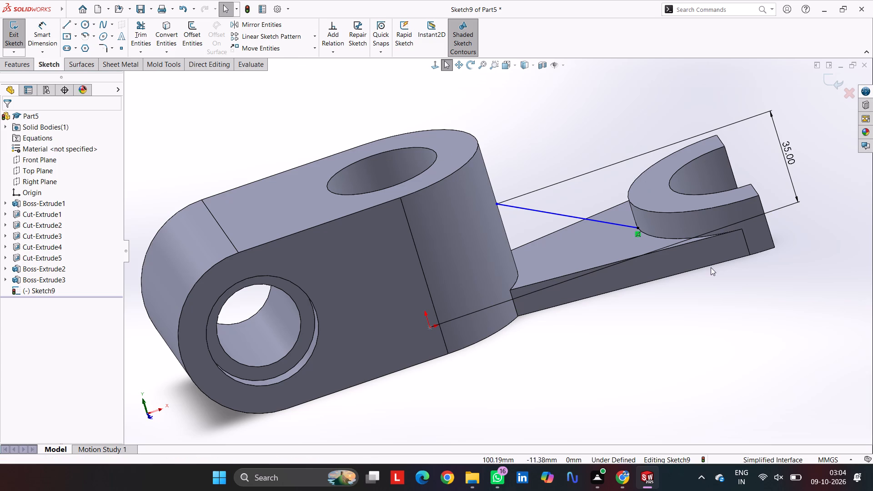
pyautogui.press('Escape')
pyautogui.press('Escape')
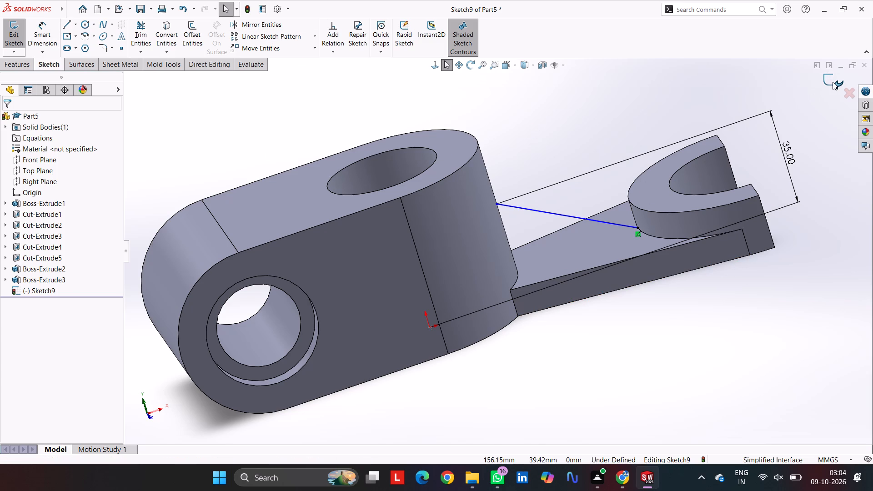
pyautogui.click(833, 82)
# Reopen the rib profile sketch and move the sloping line's upper endpoint to X 35, Y 35 mm beside the link's rounded end.
pyautogui.moveTo(611, 145); pyautogui.dragTo(588, 238, button='middle')
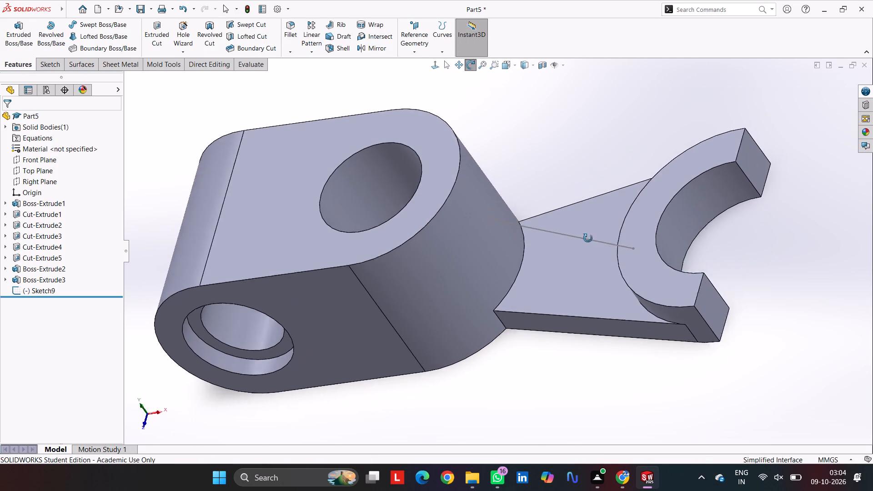
pyautogui.moveTo(588, 238); pyautogui.dragTo(602, 106, button='middle')
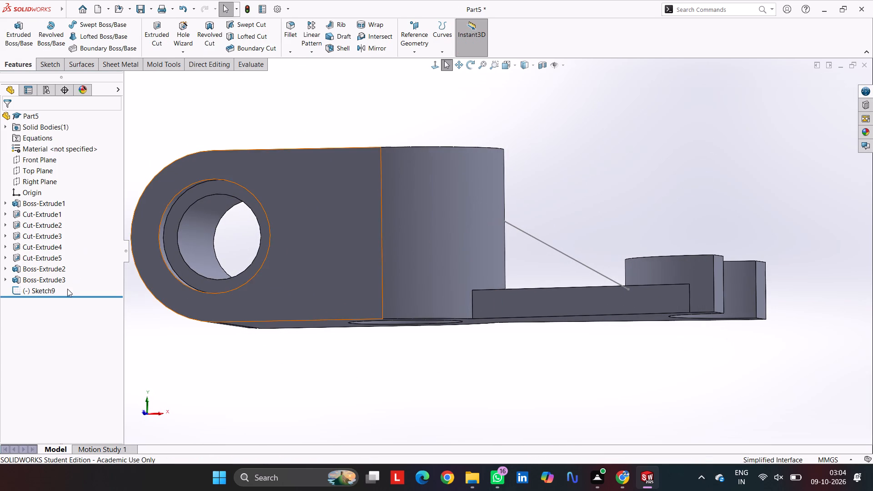
pyautogui.click(45, 290)
pyautogui.click(35, 294)
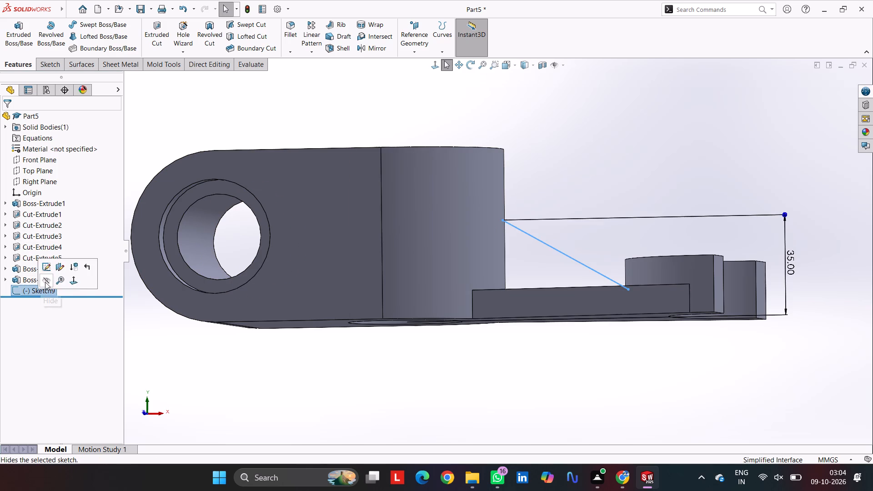
pyautogui.click(44, 265)
pyautogui.click(45, 288)
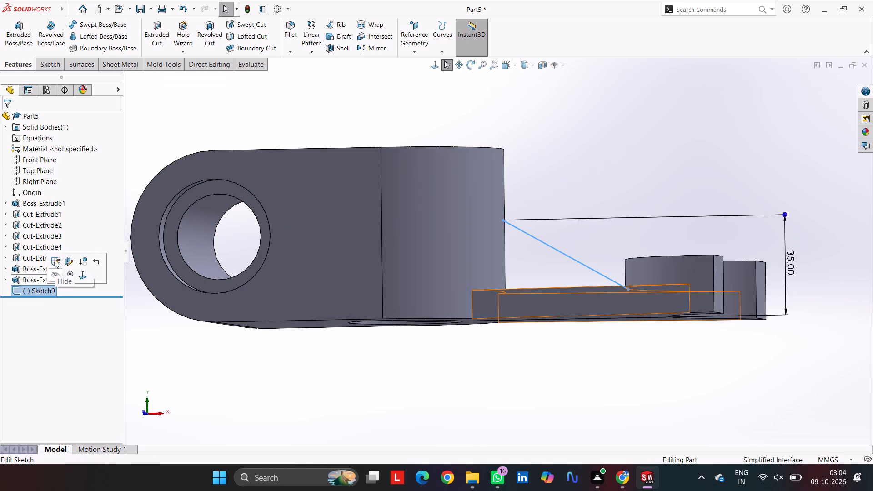
pyautogui.click(55, 259)
pyautogui.scroll(-8, 527, 261)
pyautogui.scroll(-6, 573, 228)
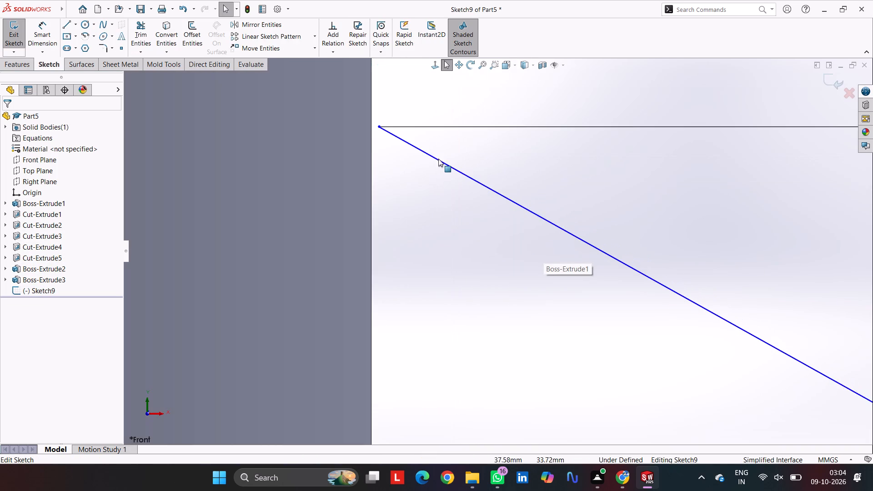
pyautogui.scroll(-4, 422, 155)
pyautogui.press('Escape')
pyautogui.click(364, 127)
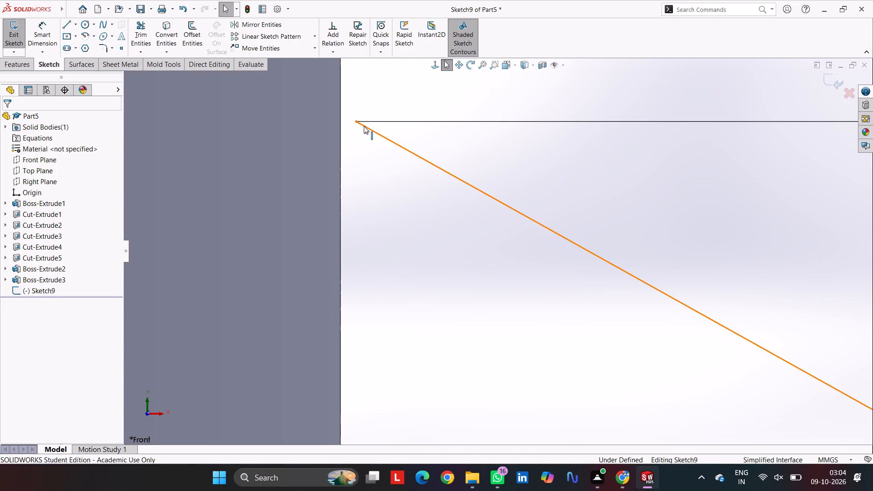
pyautogui.moveTo(355, 121); pyautogui.dragTo(345, 131)
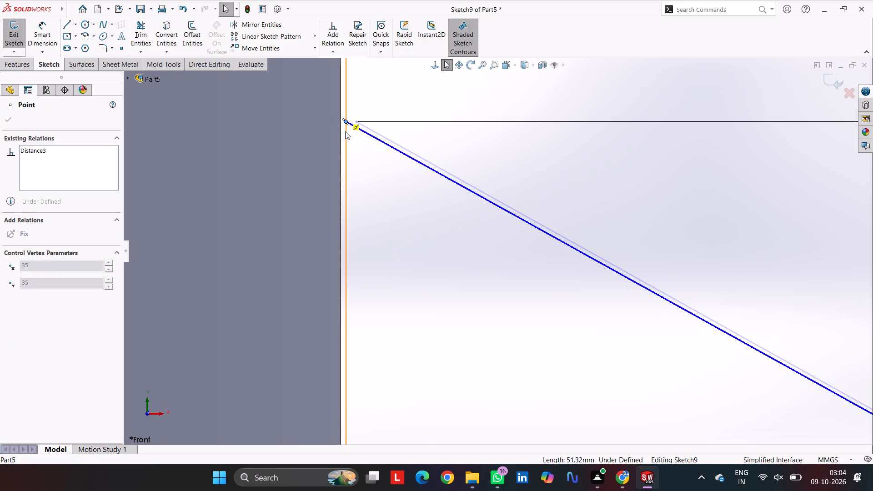
pyautogui.moveTo(345, 131); pyautogui.dragTo(341, 133)
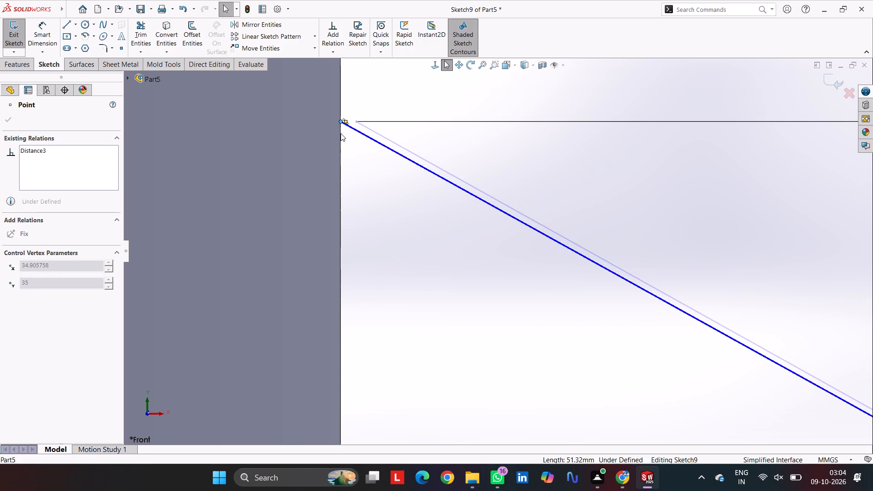
pyautogui.moveTo(341, 133); pyautogui.dragTo(341, 141)
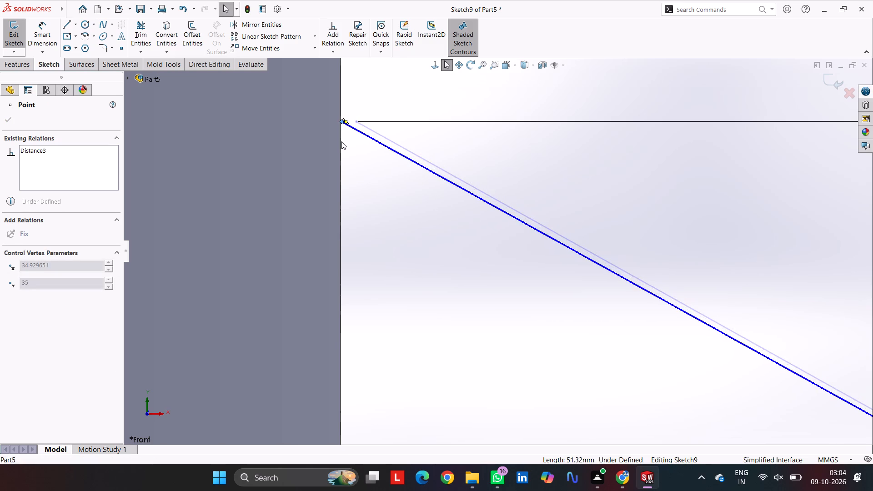
pyautogui.moveTo(341, 141); pyautogui.dragTo(346, 142)
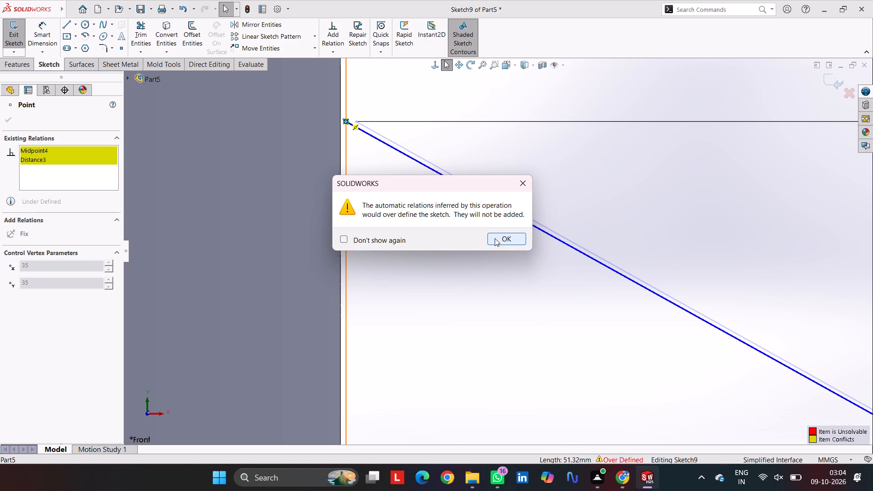
pyautogui.click(495, 238)
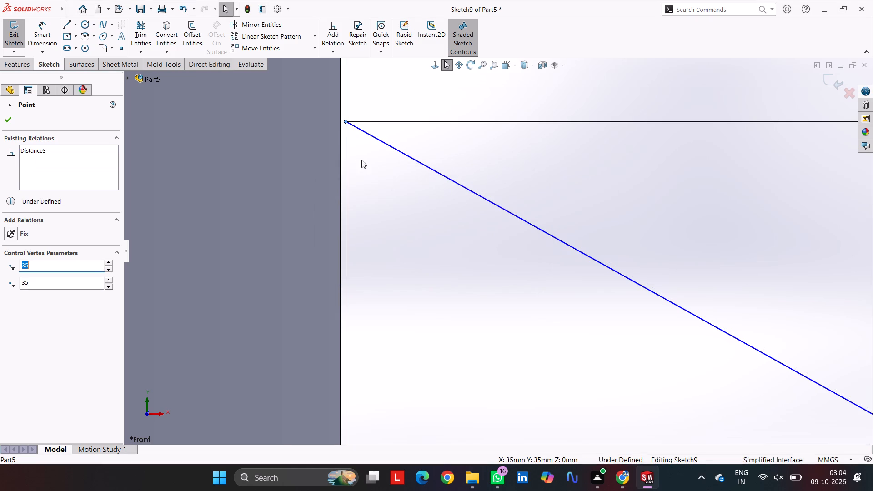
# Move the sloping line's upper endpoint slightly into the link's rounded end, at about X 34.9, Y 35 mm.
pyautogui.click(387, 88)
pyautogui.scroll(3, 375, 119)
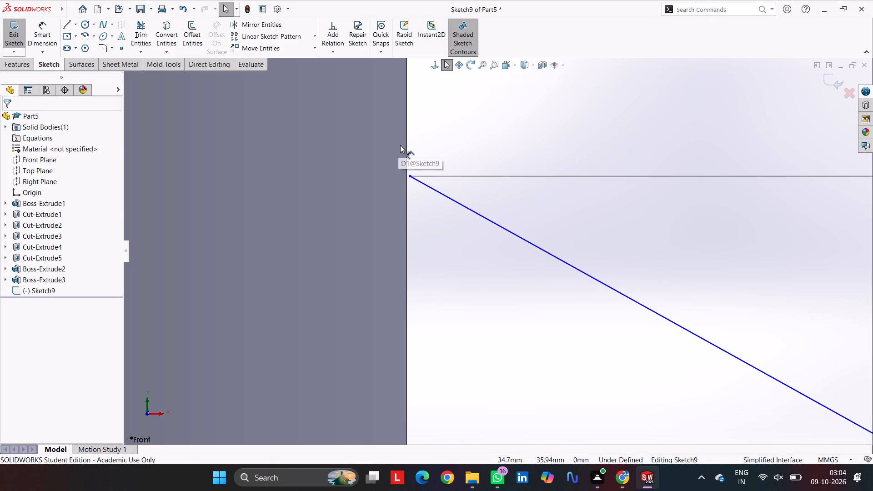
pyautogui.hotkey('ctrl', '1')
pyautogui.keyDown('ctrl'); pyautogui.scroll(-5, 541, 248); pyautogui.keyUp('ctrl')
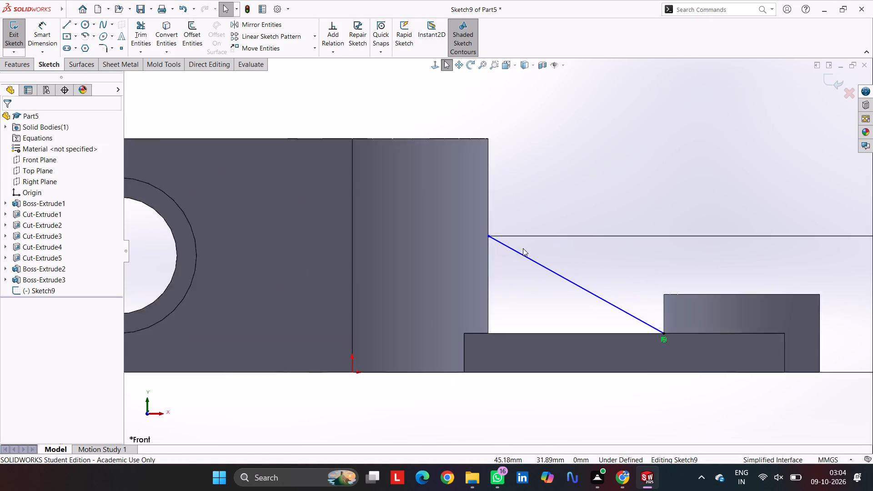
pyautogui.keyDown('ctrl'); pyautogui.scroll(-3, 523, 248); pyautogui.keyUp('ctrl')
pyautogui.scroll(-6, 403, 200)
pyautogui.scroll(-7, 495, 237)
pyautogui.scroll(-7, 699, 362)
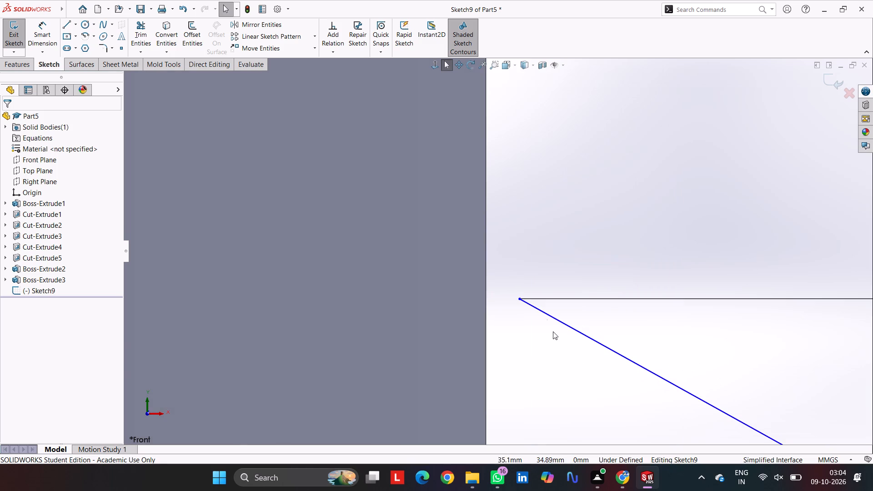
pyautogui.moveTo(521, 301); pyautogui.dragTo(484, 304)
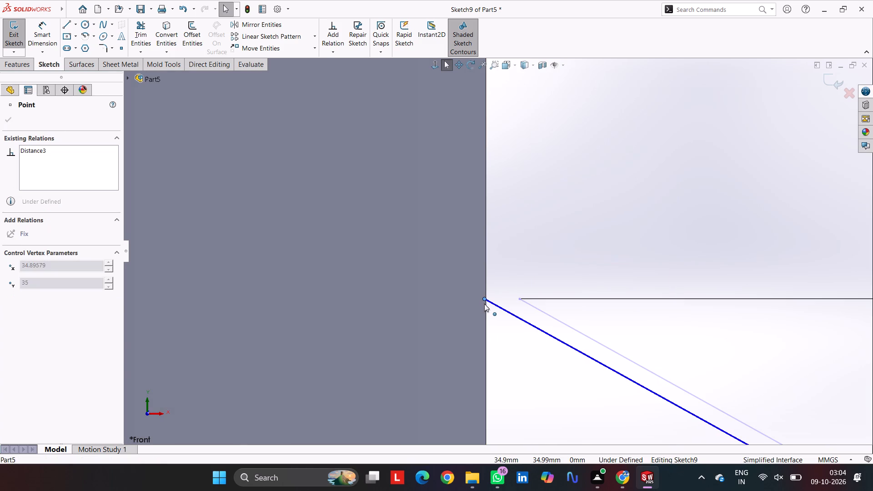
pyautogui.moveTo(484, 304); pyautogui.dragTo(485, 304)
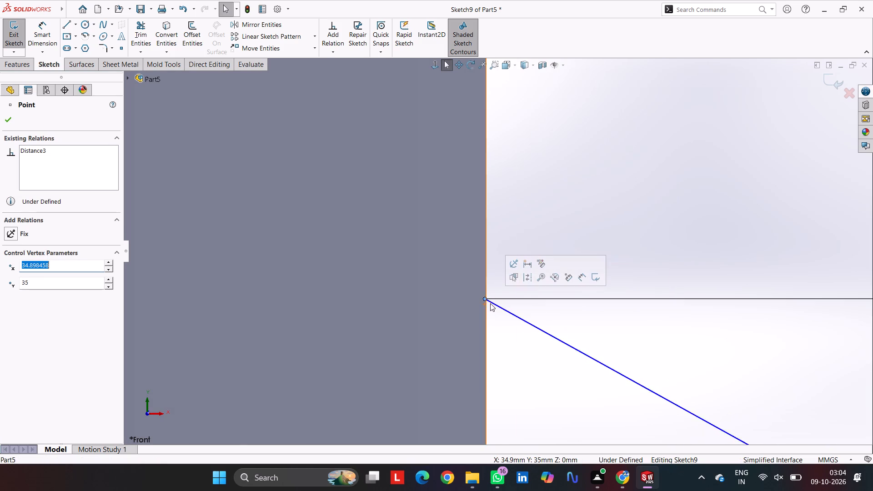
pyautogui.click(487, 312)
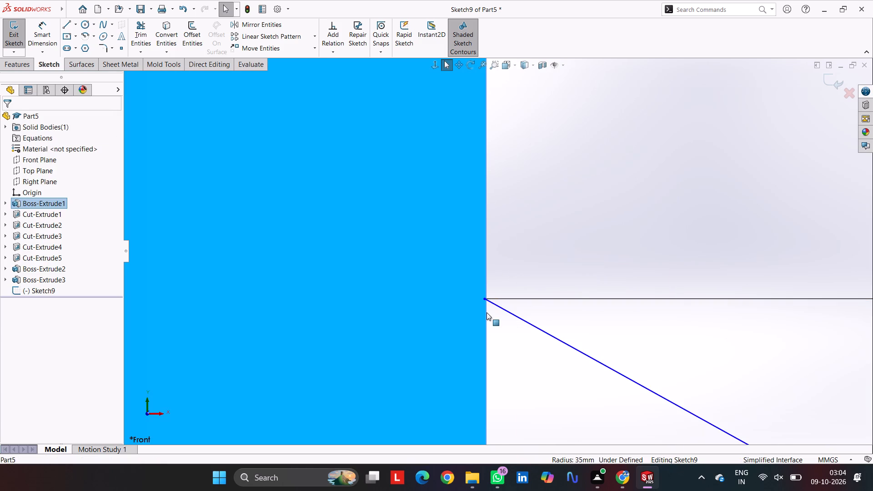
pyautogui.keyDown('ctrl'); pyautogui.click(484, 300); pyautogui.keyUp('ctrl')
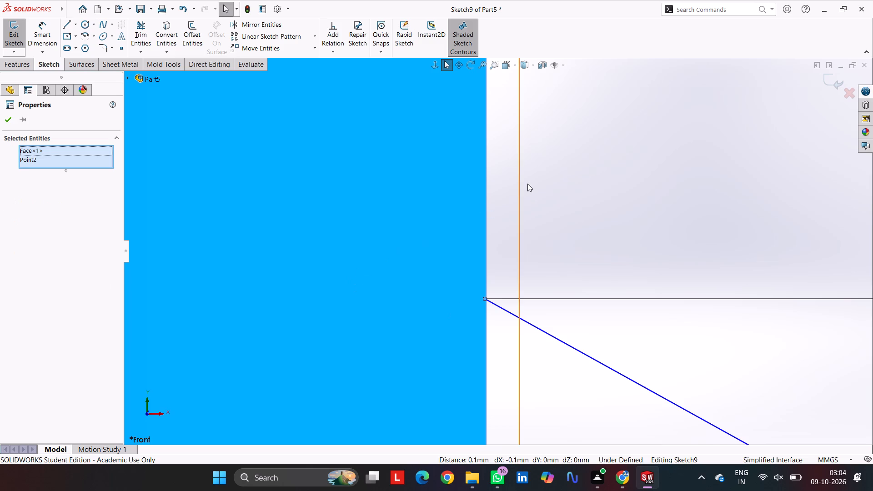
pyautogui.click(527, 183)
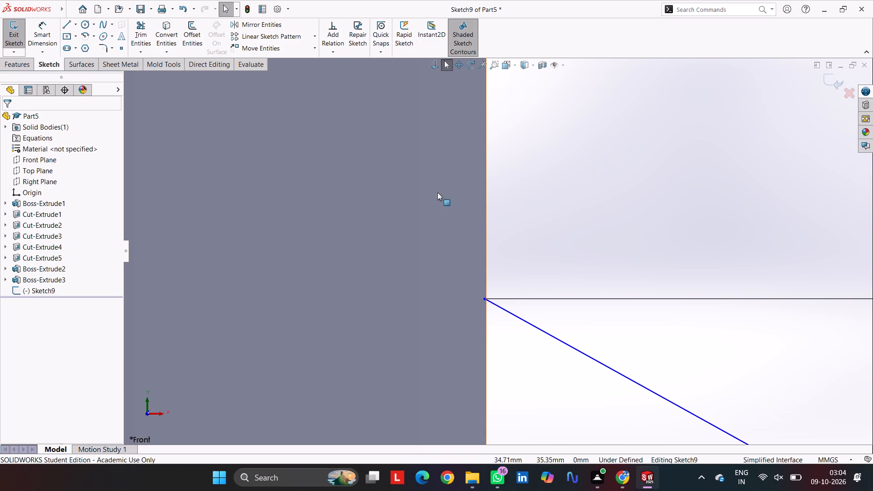
# Dimension the sloping line's horizontal span between its two endpoints to 45 mm, placing the dimension below the arm.
pyautogui.scroll(13, 492, 226)
pyautogui.scroll(12, 632, 281)
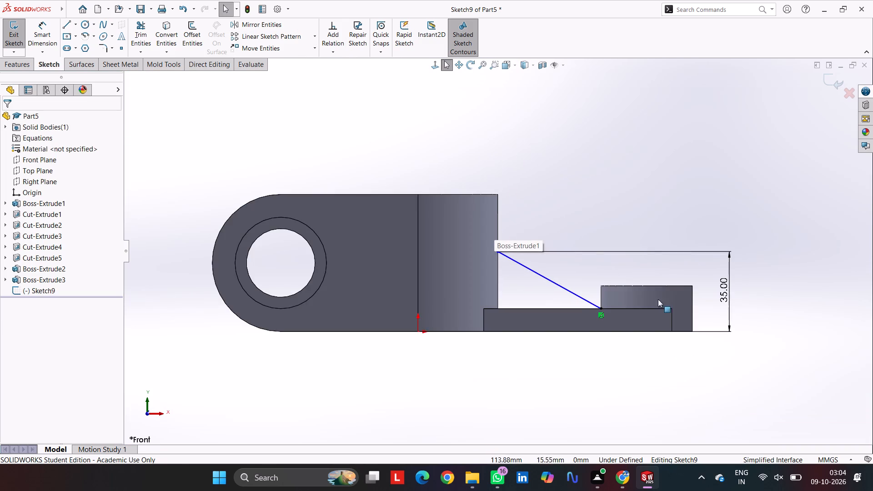
pyautogui.scroll(-3, 584, 308)
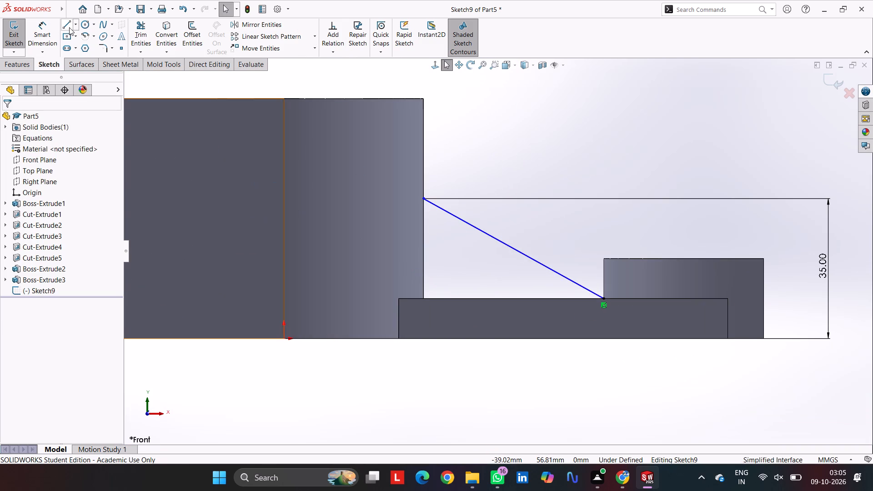
pyautogui.click(46, 26)
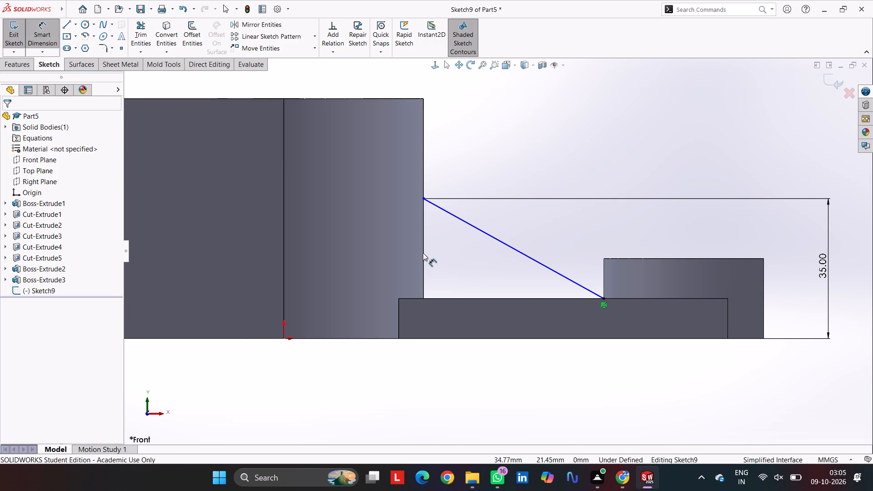
pyautogui.click(425, 253)
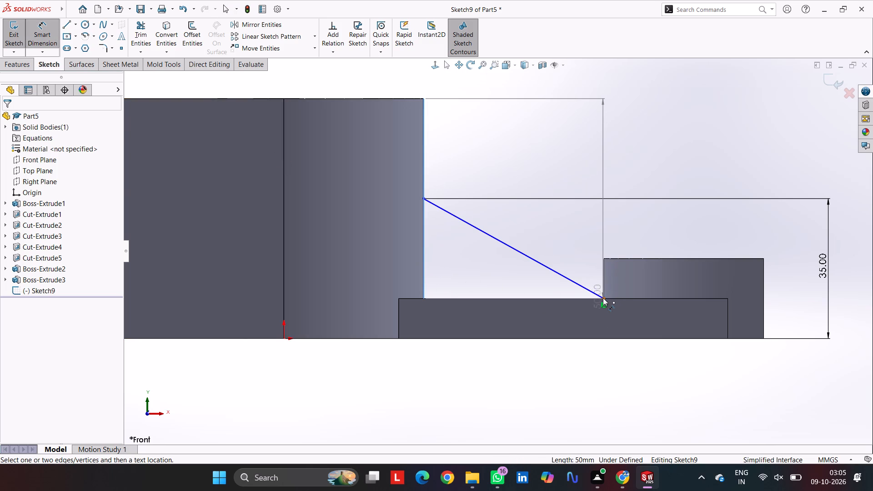
pyautogui.click(603, 299)
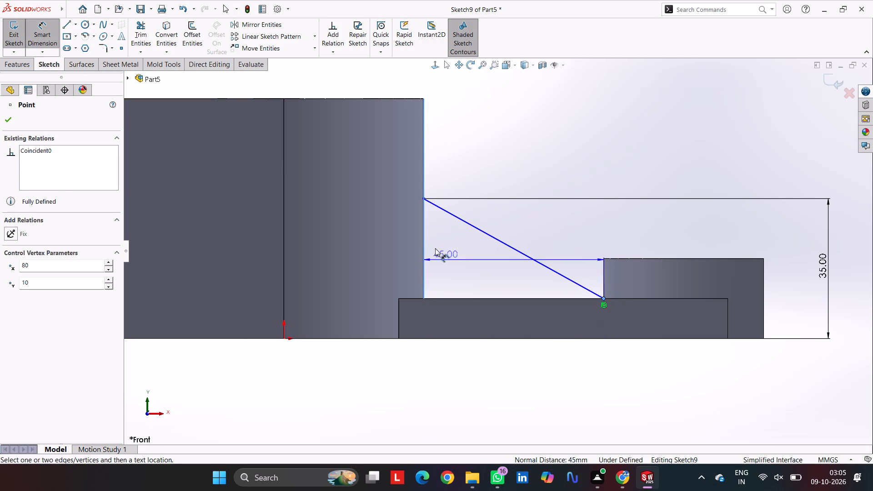
pyautogui.press('Escape')
pyautogui.press('Escape')
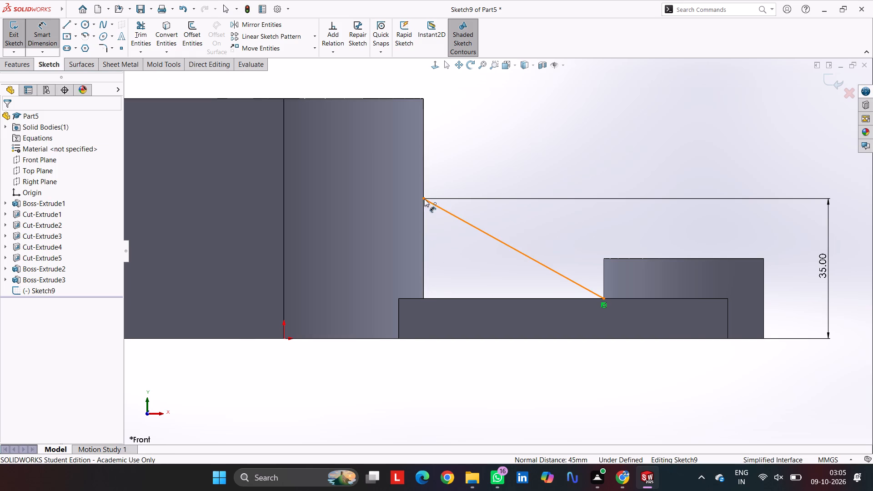
pyautogui.click(440, 208)
pyautogui.click(492, 390)
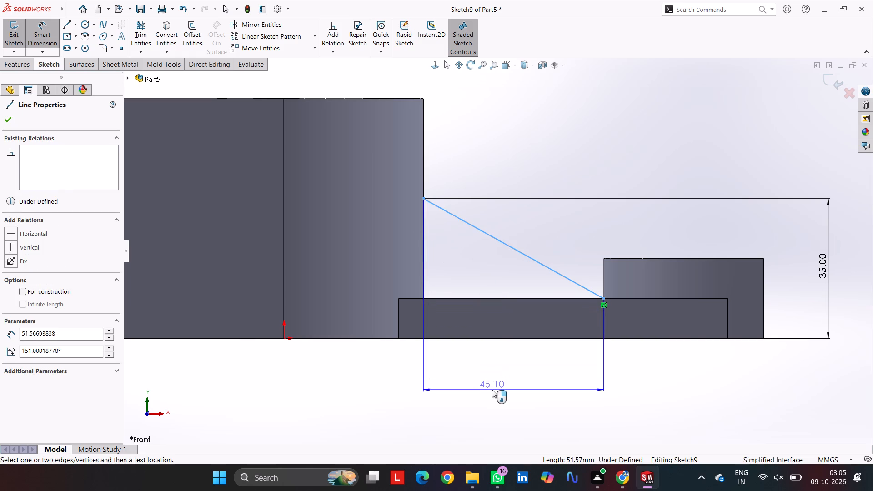
pyautogui.write('45')
pyautogui.press('Return')
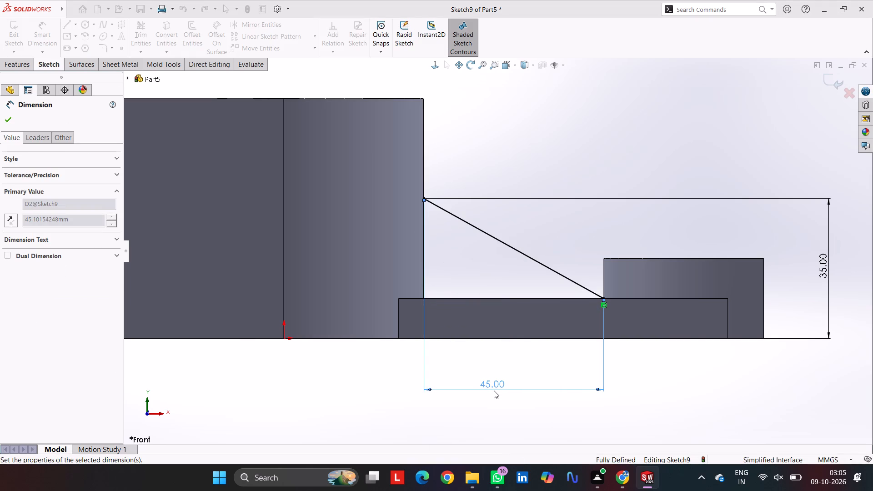
pyautogui.press('Escape')
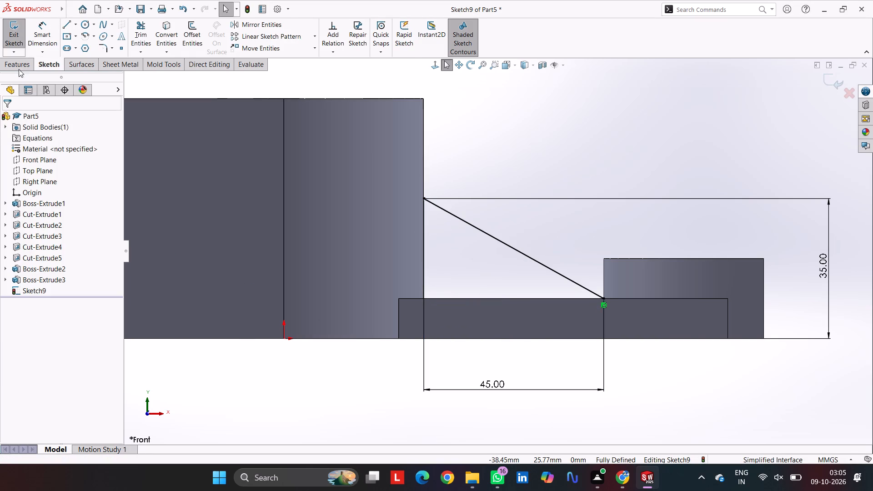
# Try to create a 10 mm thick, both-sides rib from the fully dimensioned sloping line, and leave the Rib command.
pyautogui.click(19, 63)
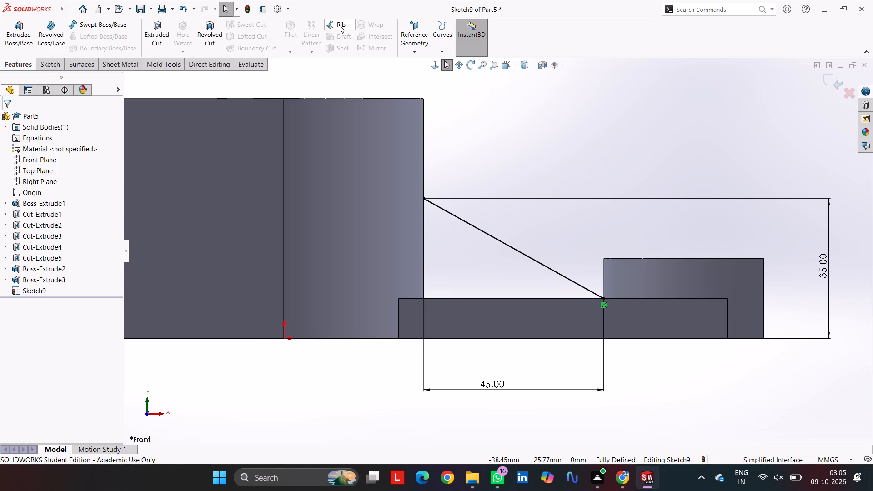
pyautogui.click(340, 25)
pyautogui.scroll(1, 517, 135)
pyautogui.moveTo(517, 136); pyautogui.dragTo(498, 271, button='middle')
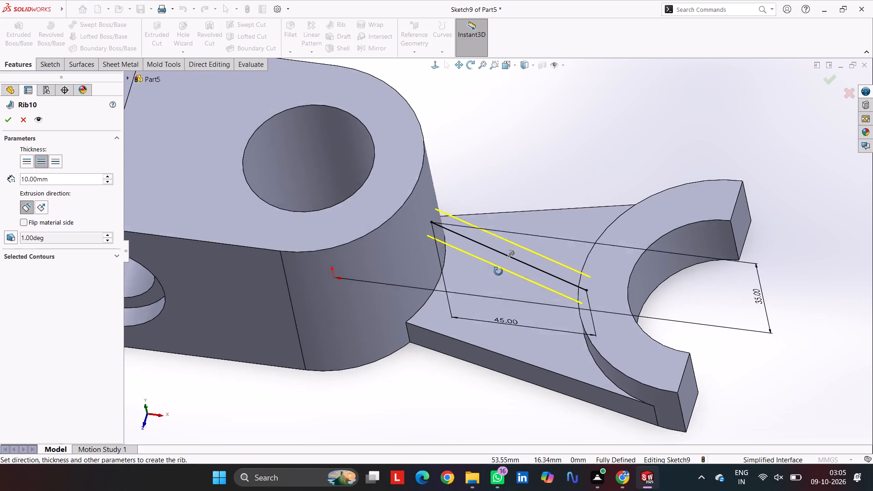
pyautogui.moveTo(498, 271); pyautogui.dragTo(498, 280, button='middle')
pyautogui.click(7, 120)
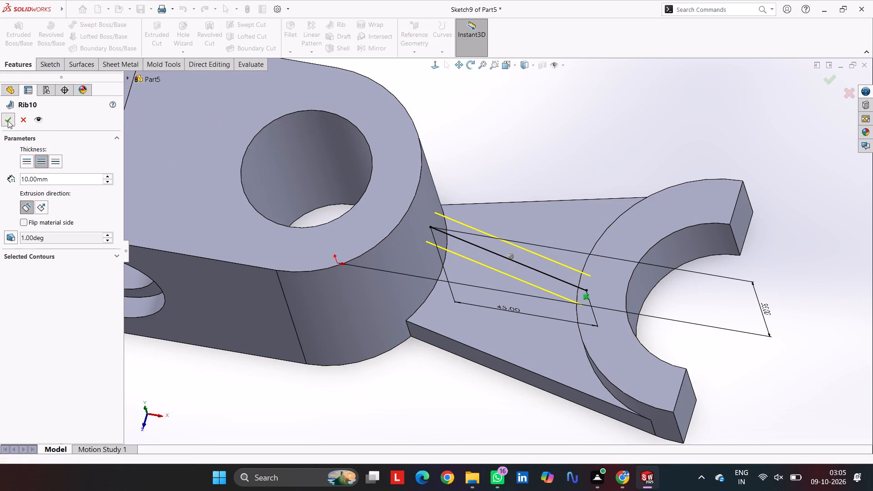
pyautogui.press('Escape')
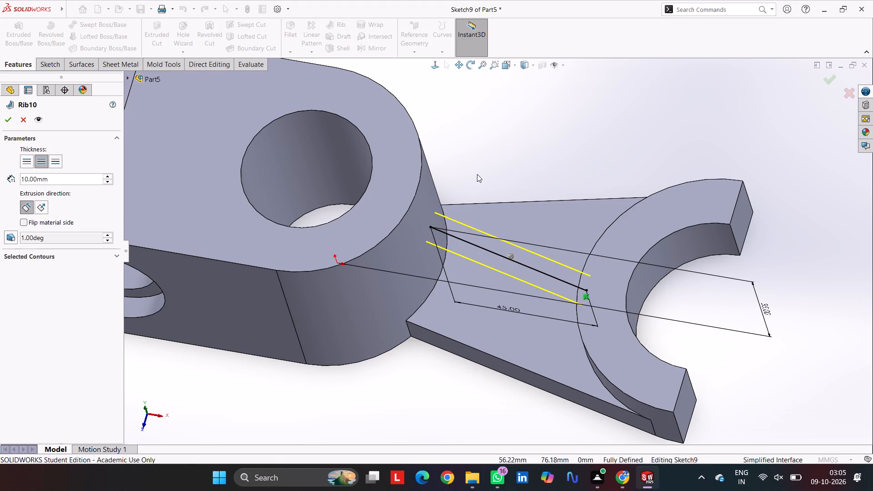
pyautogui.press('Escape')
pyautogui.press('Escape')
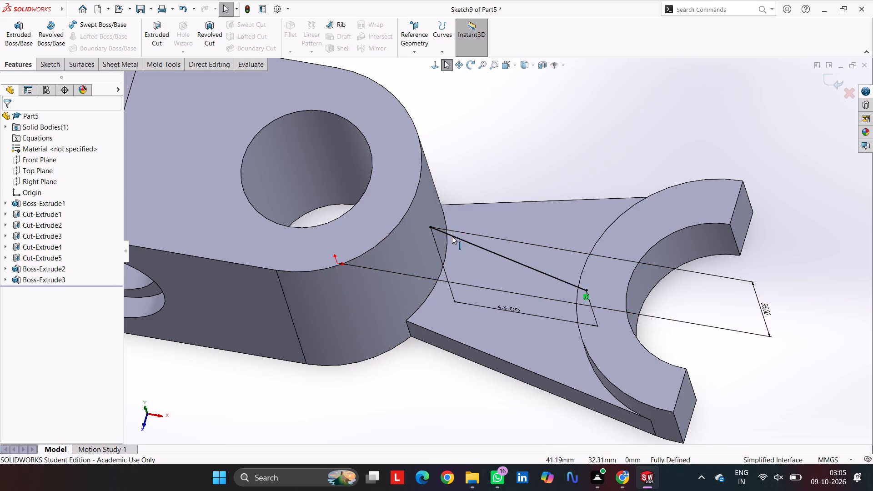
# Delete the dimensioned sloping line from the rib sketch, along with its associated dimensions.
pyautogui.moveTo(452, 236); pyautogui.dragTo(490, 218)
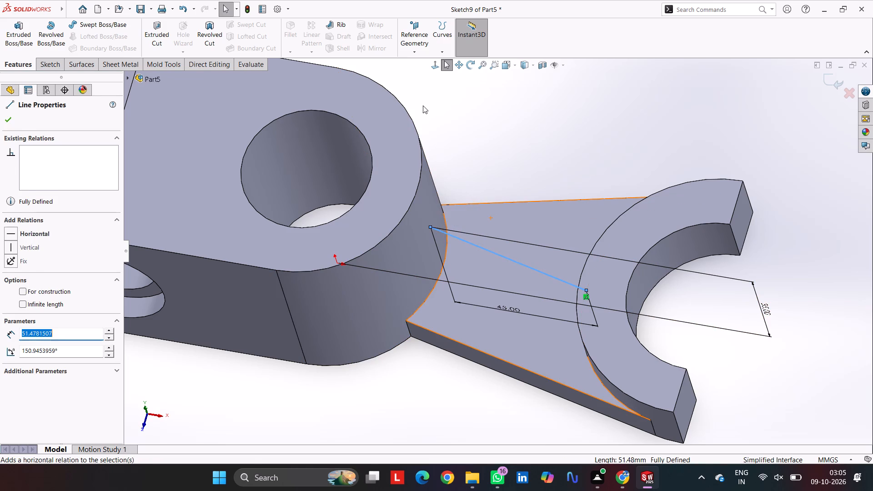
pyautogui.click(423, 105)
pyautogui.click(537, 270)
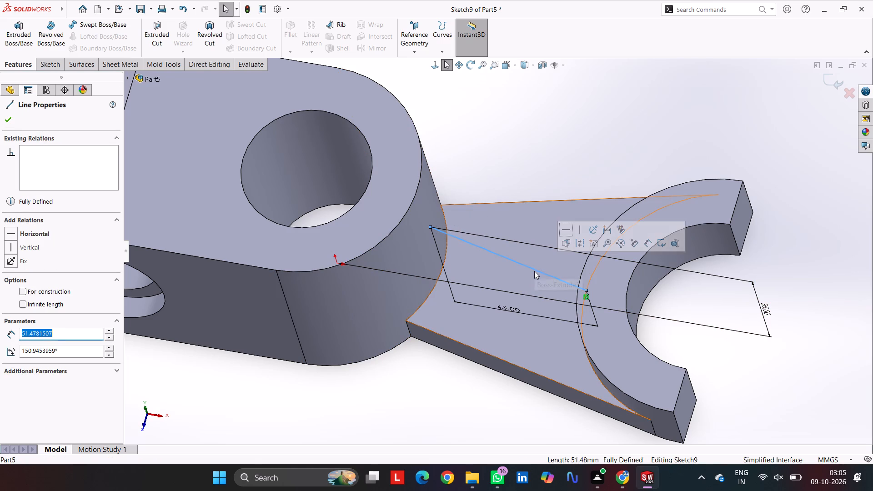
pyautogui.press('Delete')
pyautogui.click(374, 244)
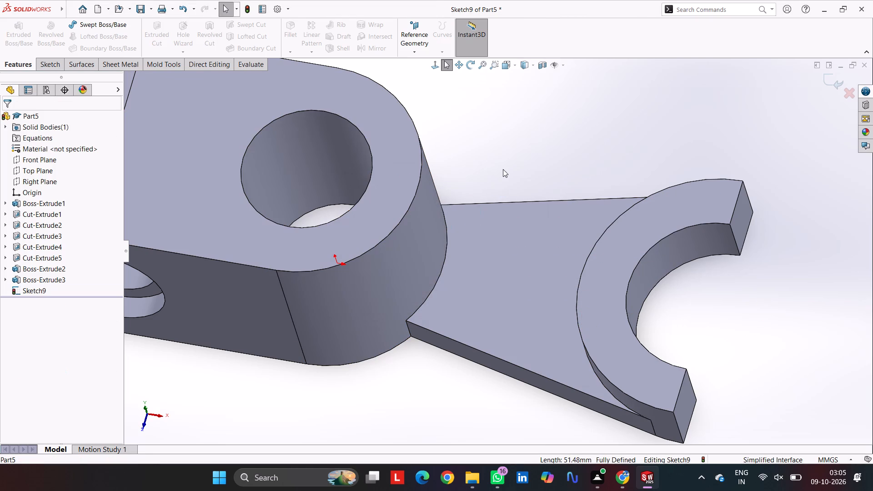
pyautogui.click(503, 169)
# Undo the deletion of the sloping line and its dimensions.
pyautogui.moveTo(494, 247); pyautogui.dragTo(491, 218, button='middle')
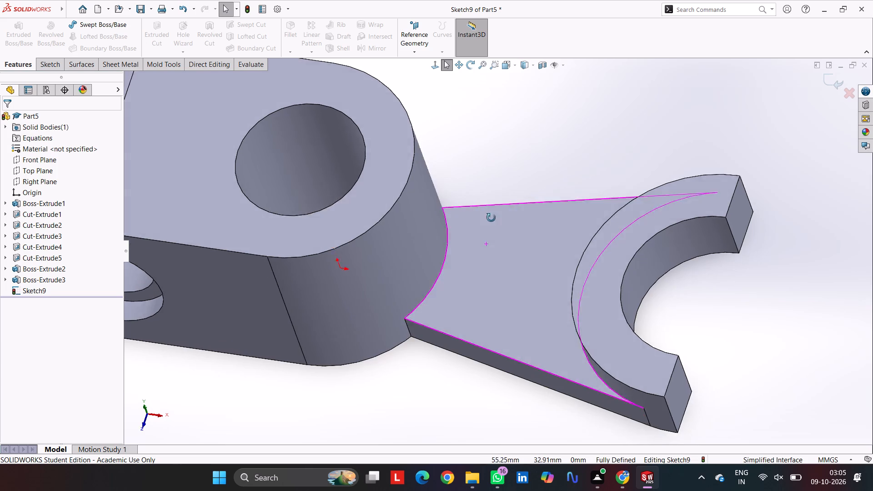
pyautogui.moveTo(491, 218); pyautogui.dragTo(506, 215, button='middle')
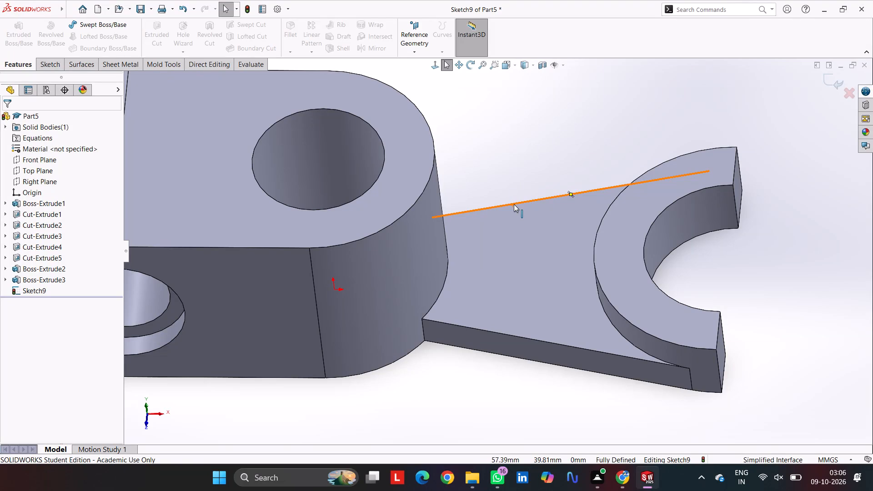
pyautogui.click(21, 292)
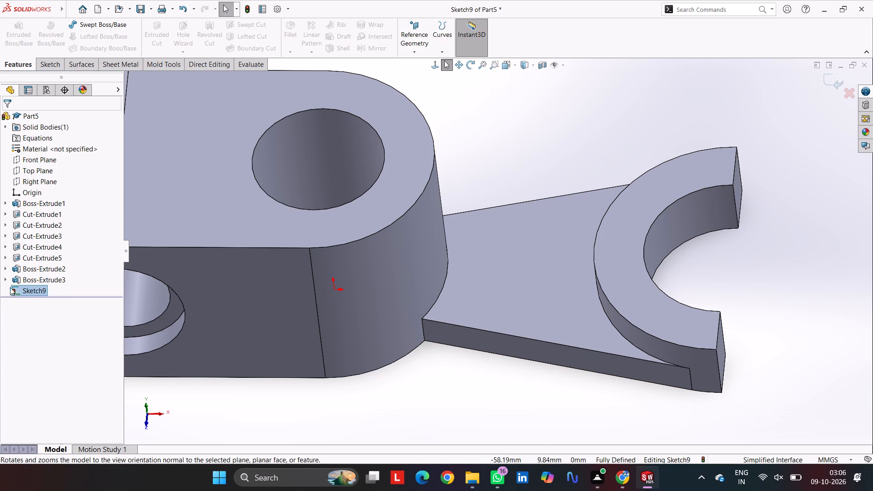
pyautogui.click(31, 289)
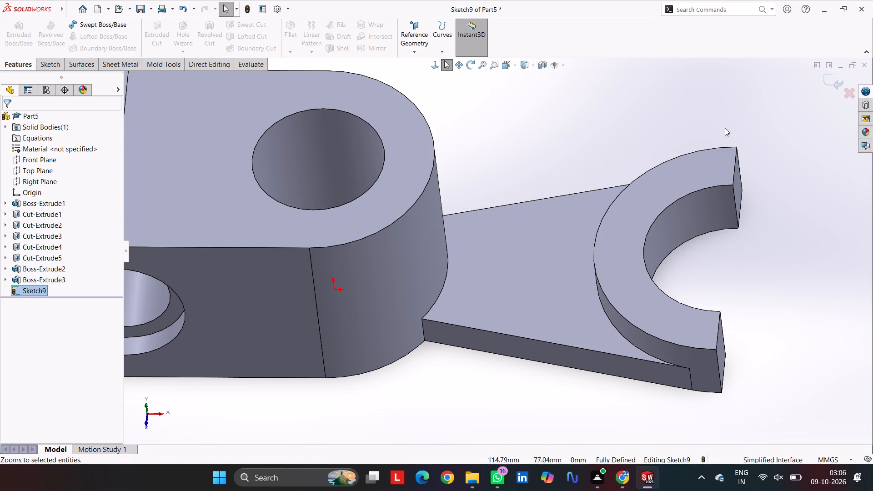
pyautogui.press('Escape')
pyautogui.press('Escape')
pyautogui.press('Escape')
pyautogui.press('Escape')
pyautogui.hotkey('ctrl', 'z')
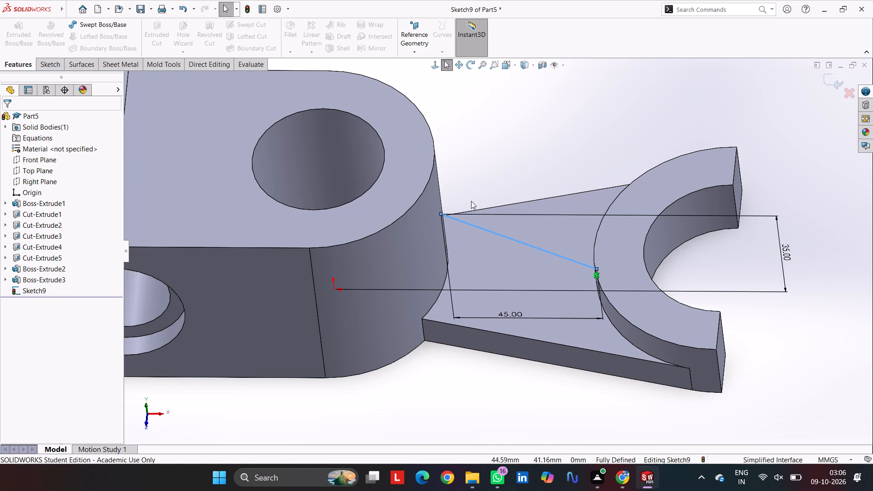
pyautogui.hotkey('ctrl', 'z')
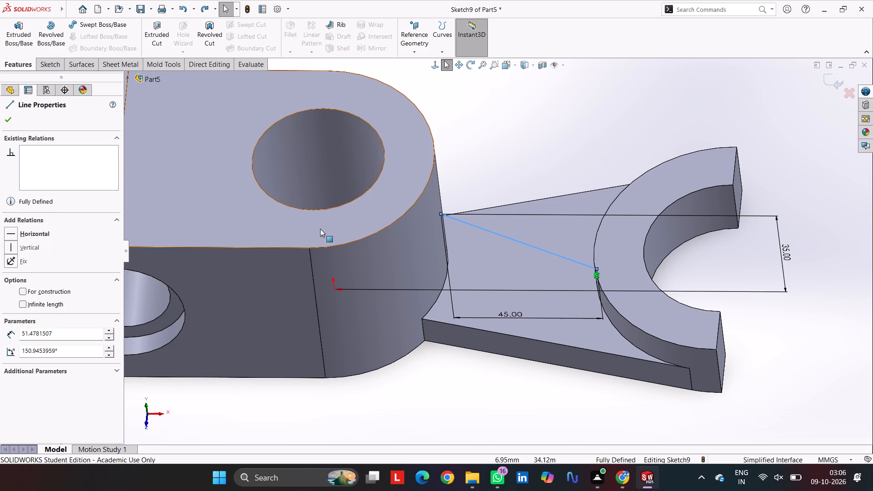
# In the front view, delete the dimensioned sloping line between the link and the half ring, confirming the deletion.
pyautogui.click(525, 169)
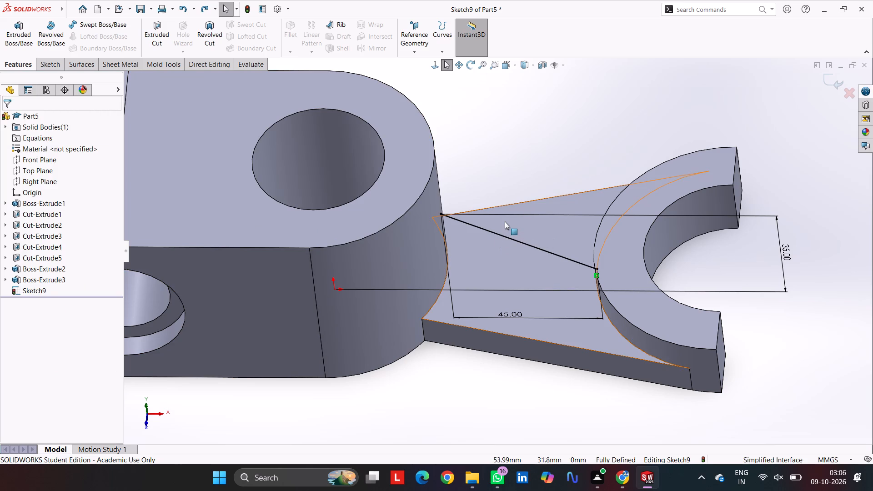
pyautogui.hotkey('ctrl', '1')
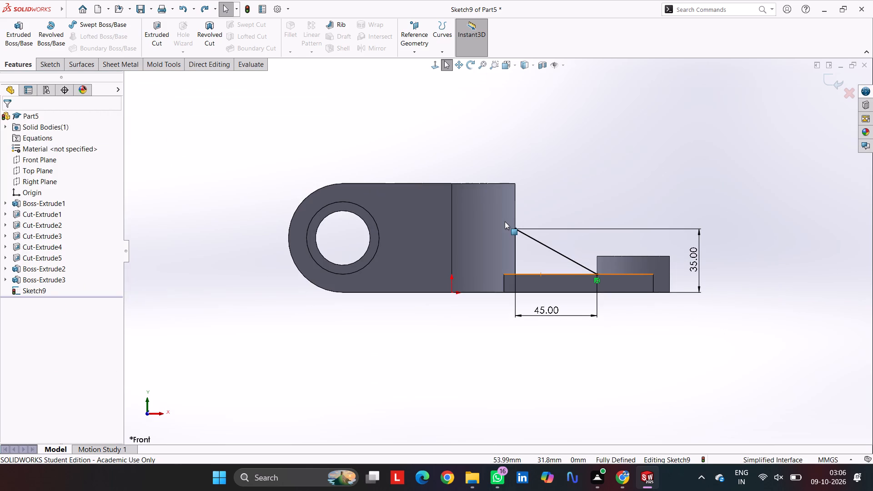
pyautogui.scroll(-5, 548, 224)
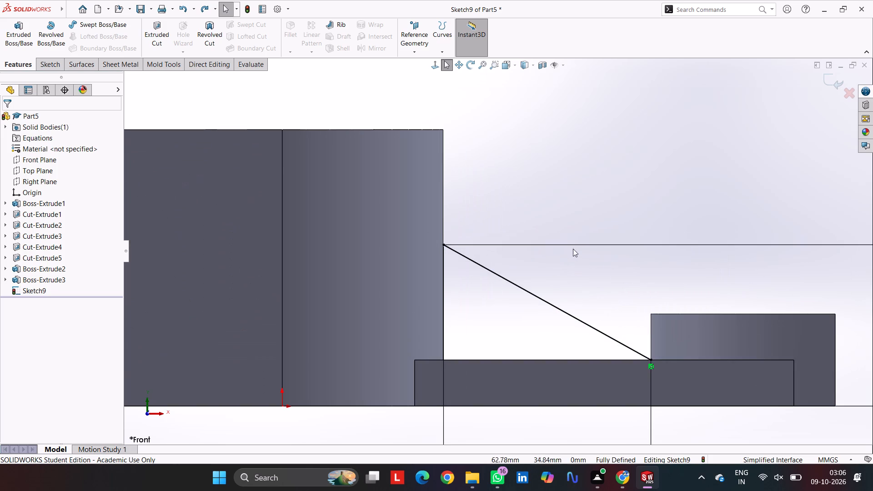
pyautogui.click(526, 291)
pyautogui.press('Delete')
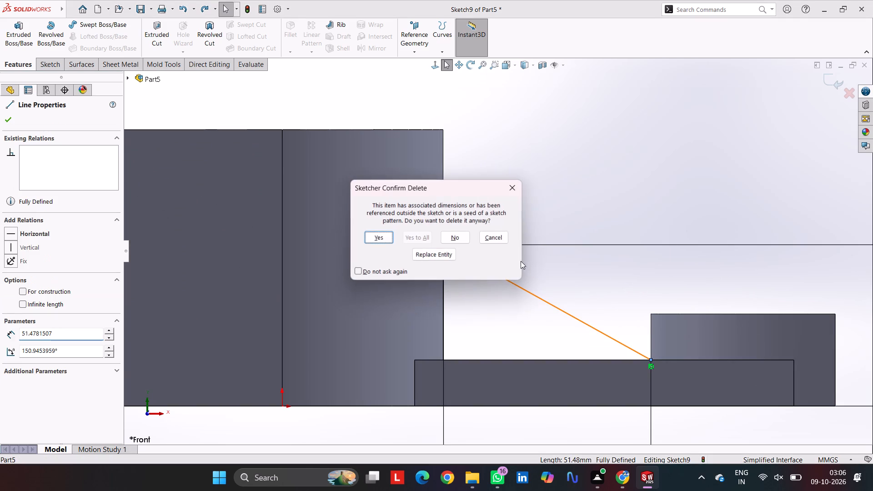
pyautogui.click(382, 237)
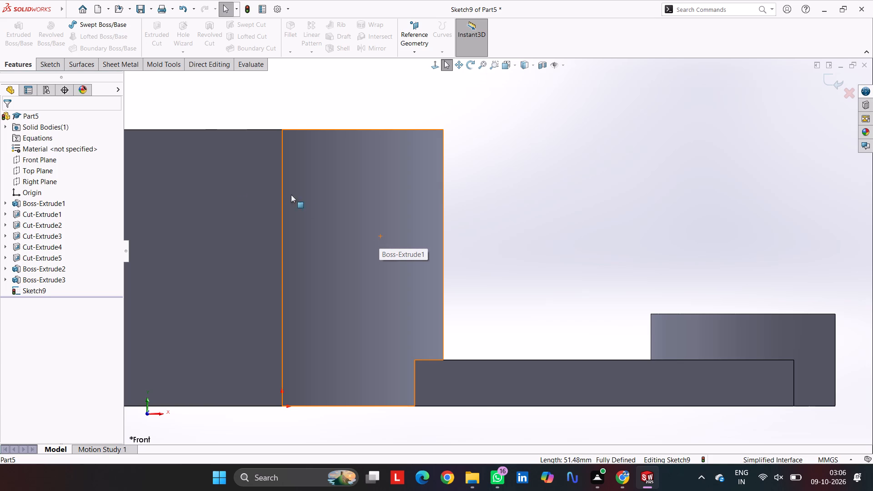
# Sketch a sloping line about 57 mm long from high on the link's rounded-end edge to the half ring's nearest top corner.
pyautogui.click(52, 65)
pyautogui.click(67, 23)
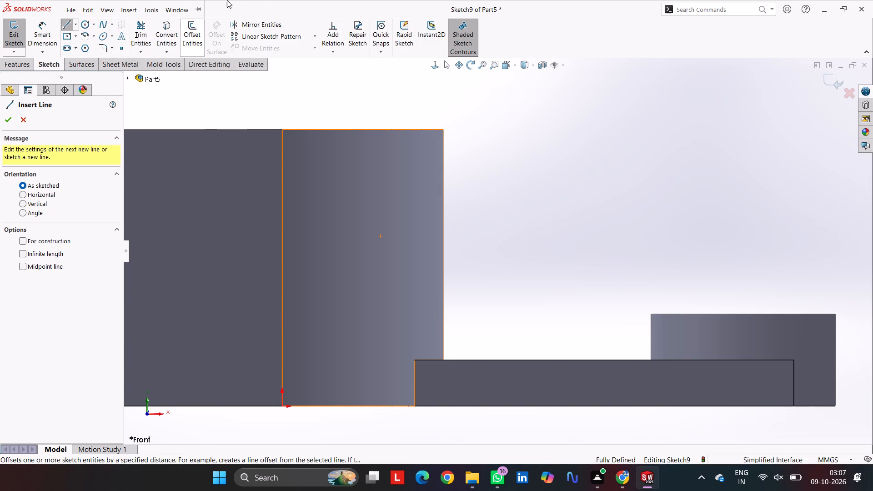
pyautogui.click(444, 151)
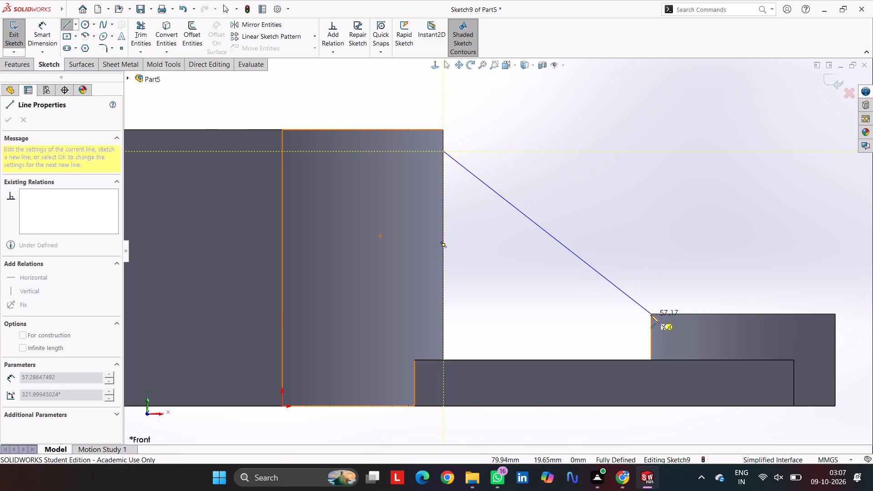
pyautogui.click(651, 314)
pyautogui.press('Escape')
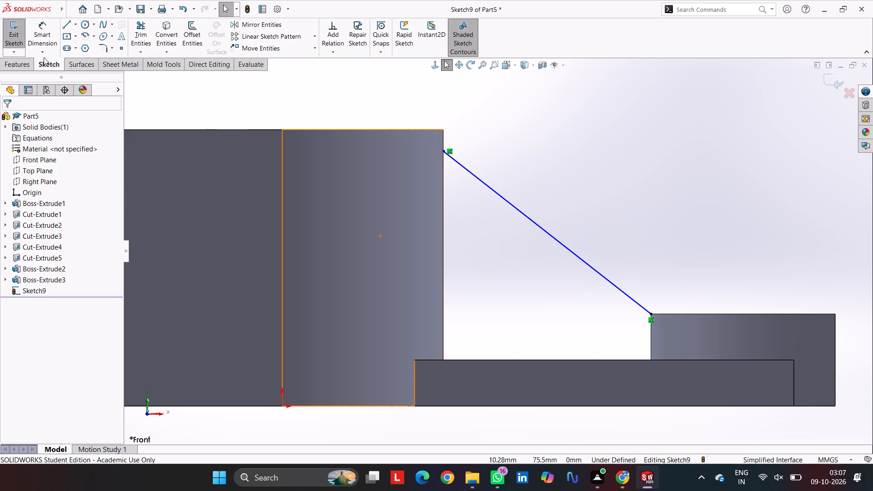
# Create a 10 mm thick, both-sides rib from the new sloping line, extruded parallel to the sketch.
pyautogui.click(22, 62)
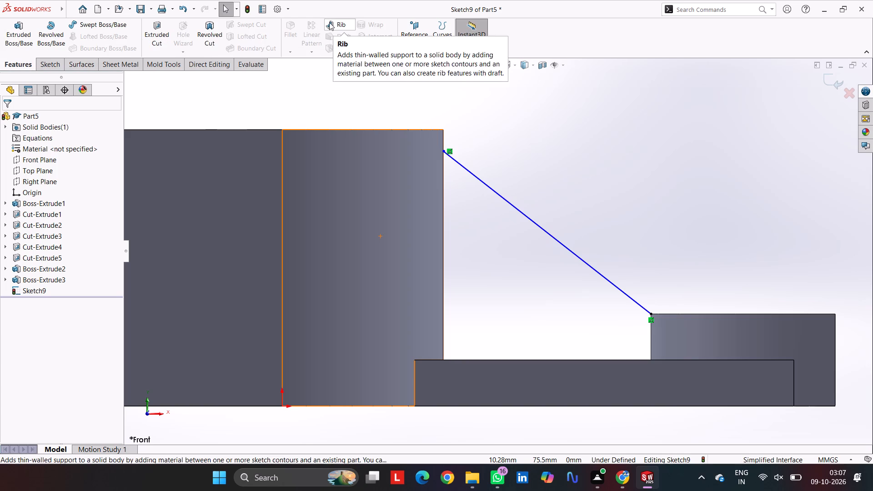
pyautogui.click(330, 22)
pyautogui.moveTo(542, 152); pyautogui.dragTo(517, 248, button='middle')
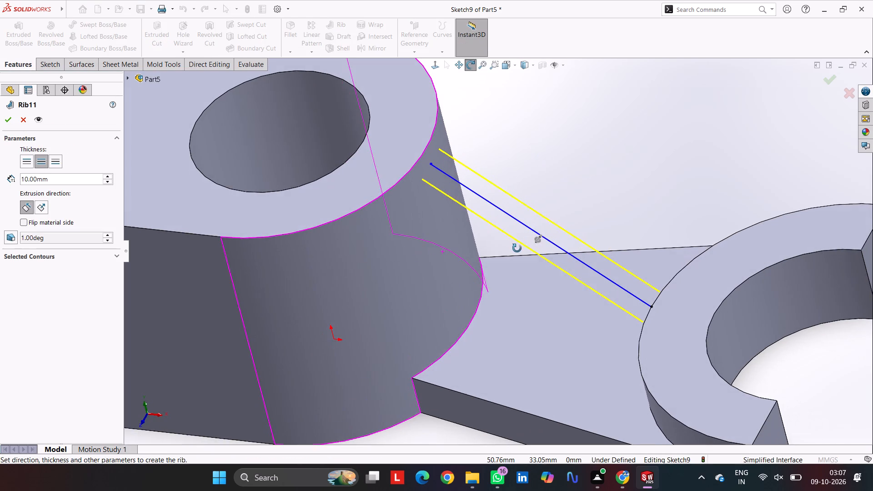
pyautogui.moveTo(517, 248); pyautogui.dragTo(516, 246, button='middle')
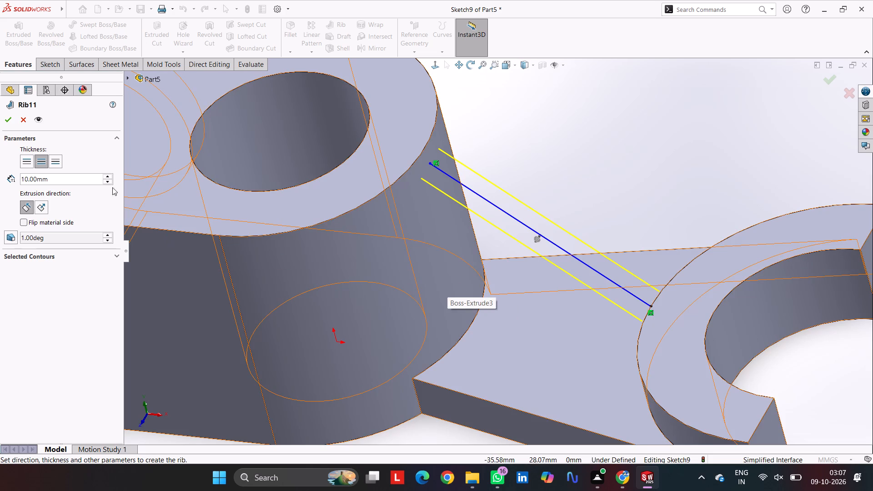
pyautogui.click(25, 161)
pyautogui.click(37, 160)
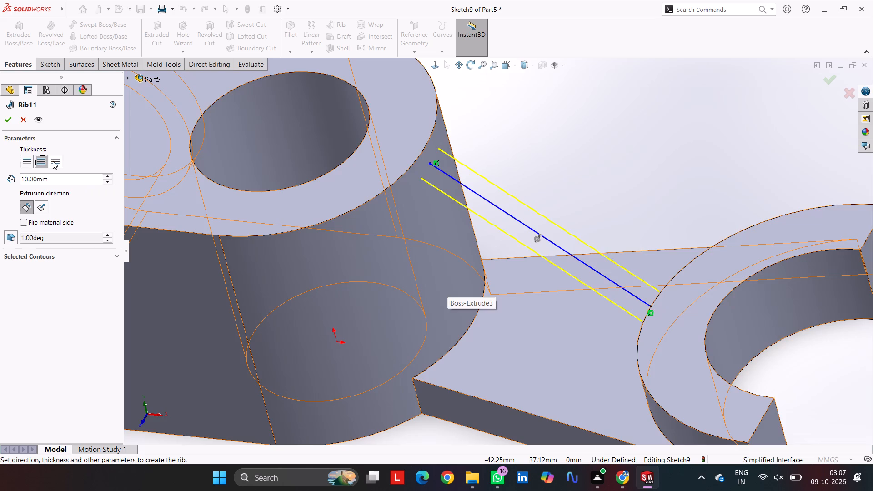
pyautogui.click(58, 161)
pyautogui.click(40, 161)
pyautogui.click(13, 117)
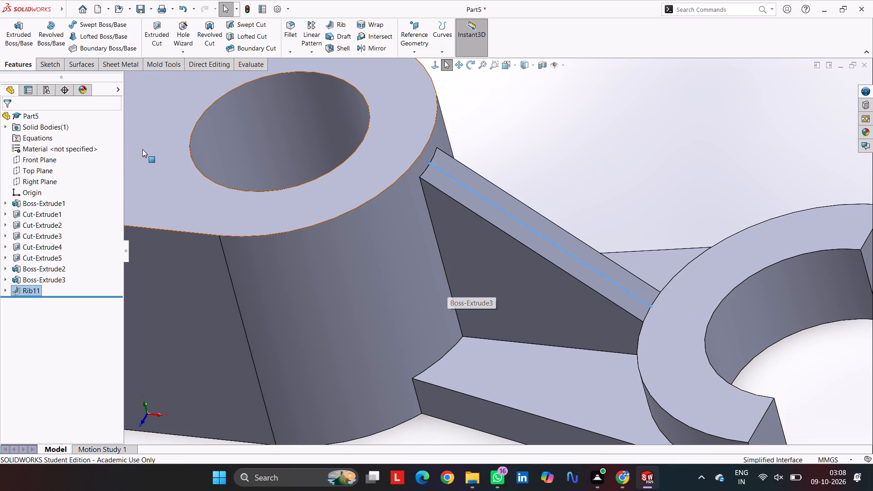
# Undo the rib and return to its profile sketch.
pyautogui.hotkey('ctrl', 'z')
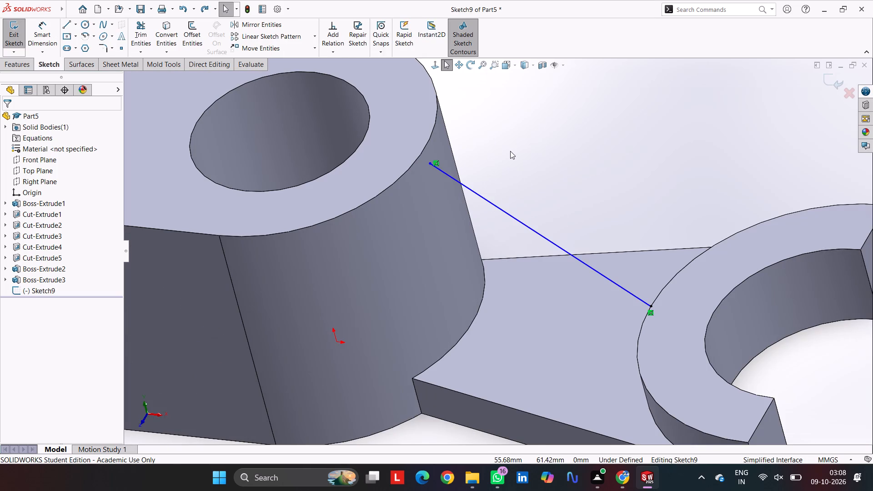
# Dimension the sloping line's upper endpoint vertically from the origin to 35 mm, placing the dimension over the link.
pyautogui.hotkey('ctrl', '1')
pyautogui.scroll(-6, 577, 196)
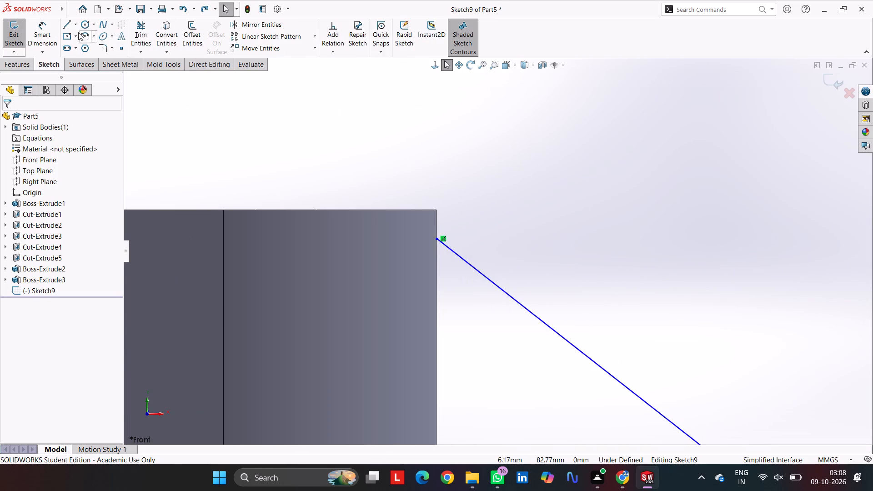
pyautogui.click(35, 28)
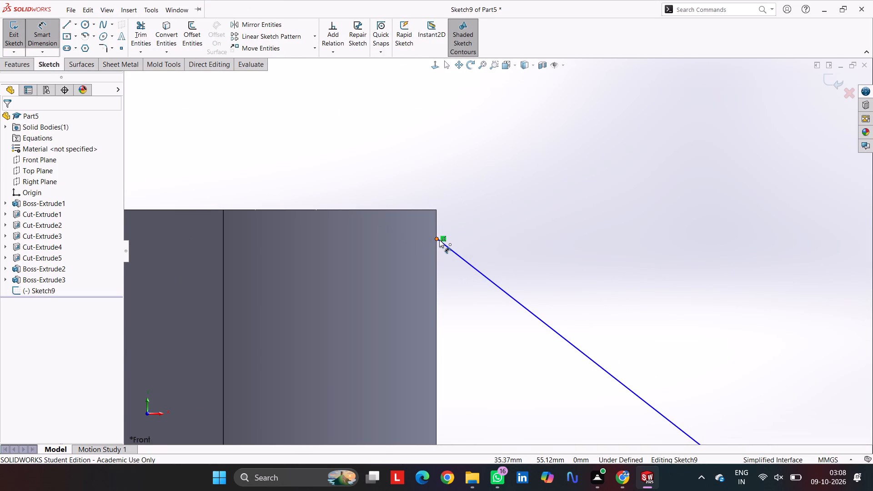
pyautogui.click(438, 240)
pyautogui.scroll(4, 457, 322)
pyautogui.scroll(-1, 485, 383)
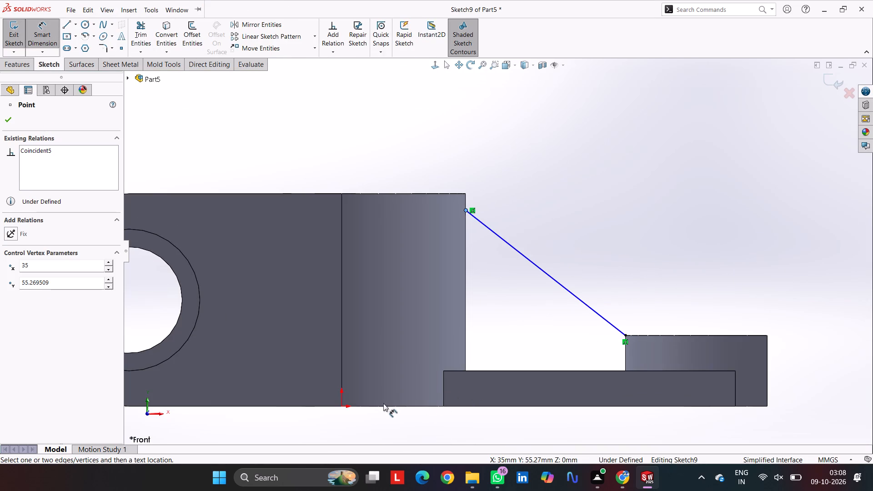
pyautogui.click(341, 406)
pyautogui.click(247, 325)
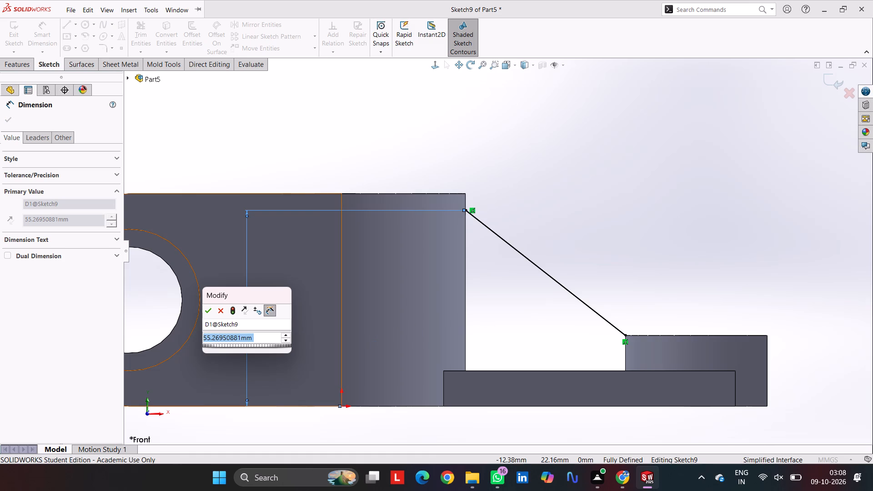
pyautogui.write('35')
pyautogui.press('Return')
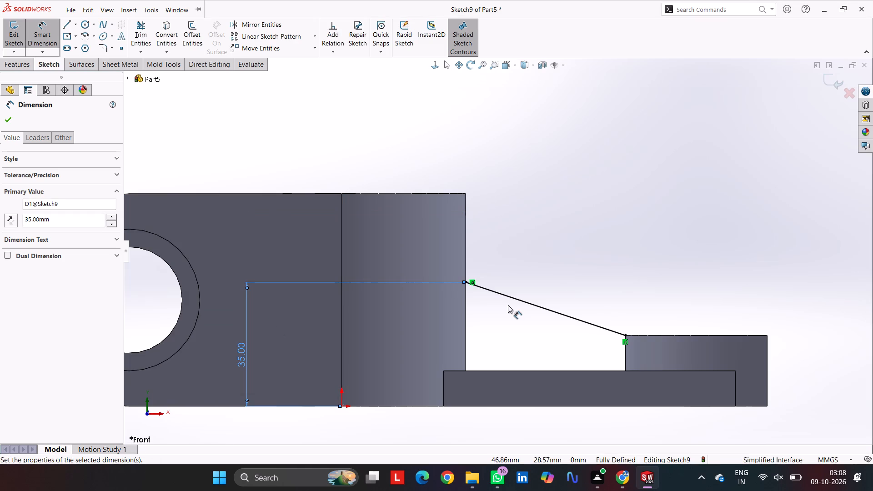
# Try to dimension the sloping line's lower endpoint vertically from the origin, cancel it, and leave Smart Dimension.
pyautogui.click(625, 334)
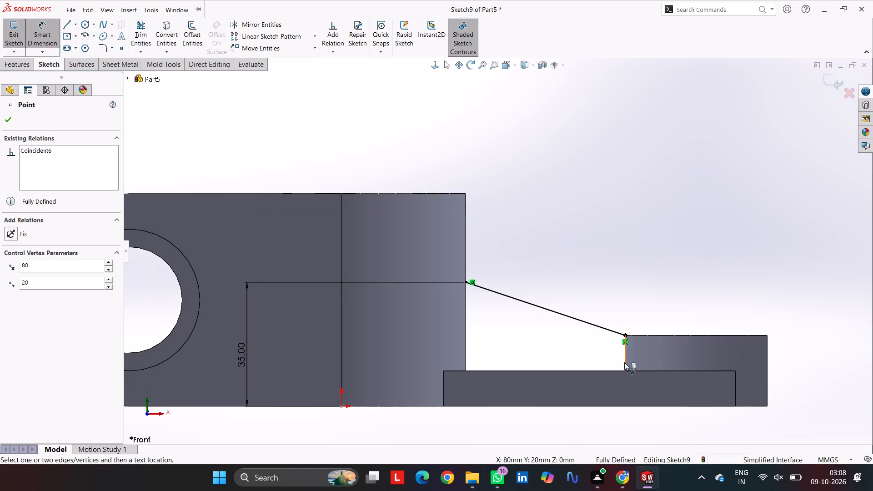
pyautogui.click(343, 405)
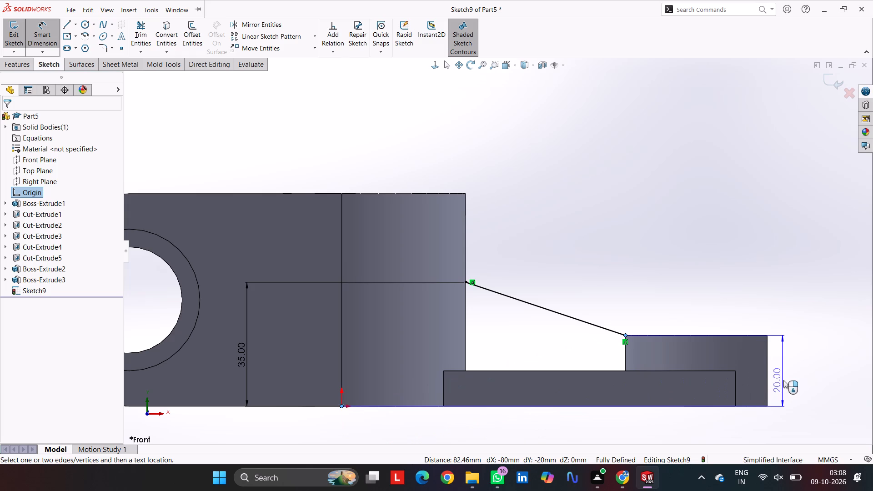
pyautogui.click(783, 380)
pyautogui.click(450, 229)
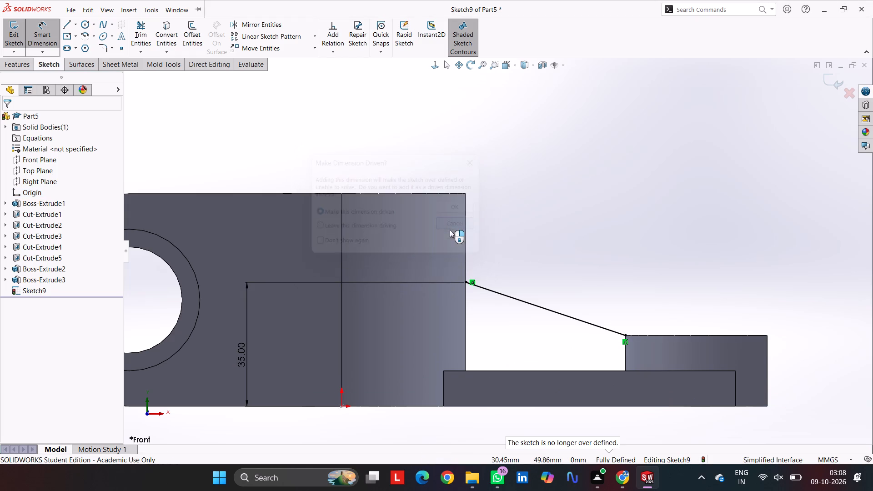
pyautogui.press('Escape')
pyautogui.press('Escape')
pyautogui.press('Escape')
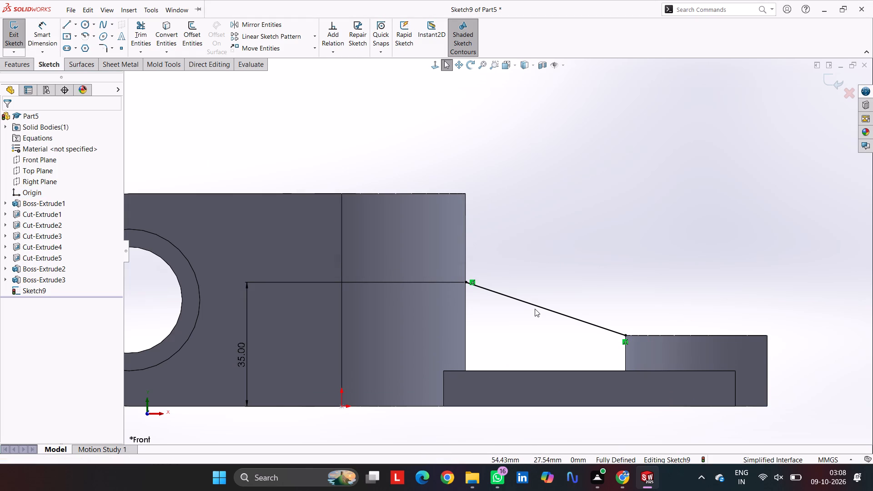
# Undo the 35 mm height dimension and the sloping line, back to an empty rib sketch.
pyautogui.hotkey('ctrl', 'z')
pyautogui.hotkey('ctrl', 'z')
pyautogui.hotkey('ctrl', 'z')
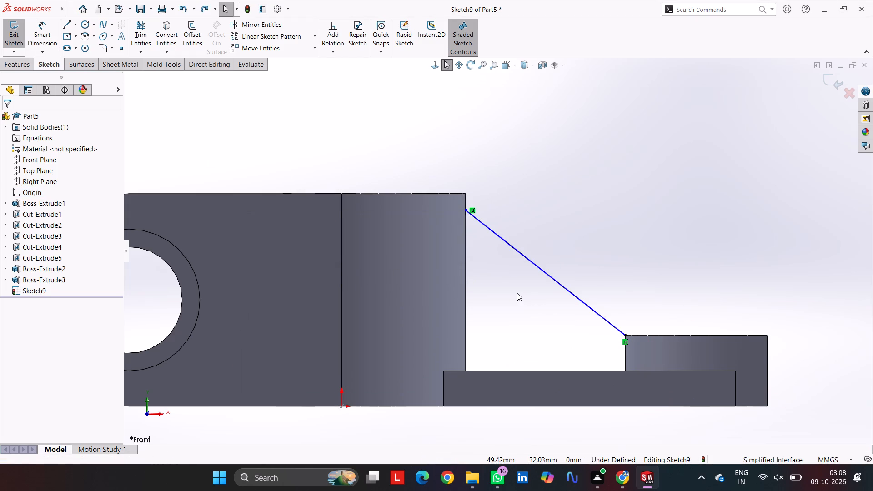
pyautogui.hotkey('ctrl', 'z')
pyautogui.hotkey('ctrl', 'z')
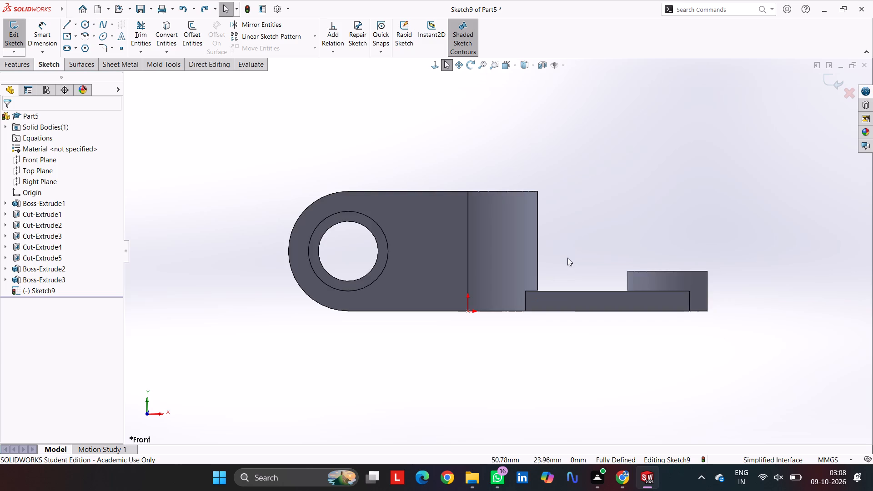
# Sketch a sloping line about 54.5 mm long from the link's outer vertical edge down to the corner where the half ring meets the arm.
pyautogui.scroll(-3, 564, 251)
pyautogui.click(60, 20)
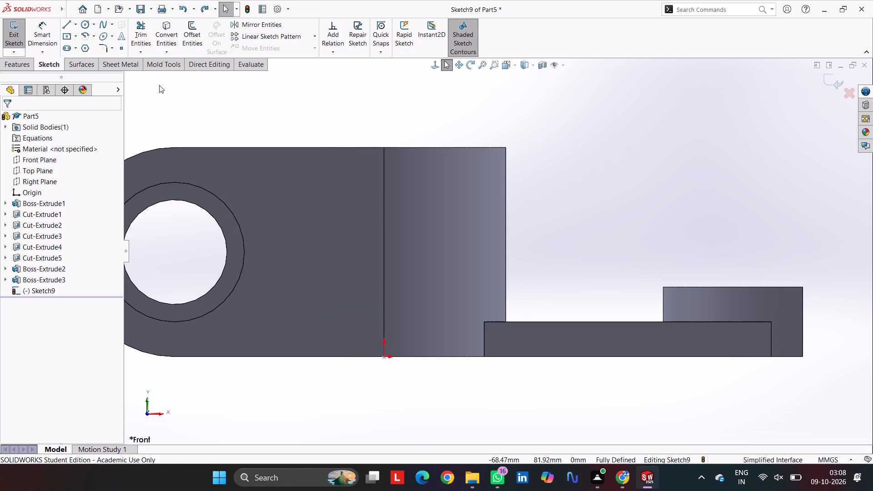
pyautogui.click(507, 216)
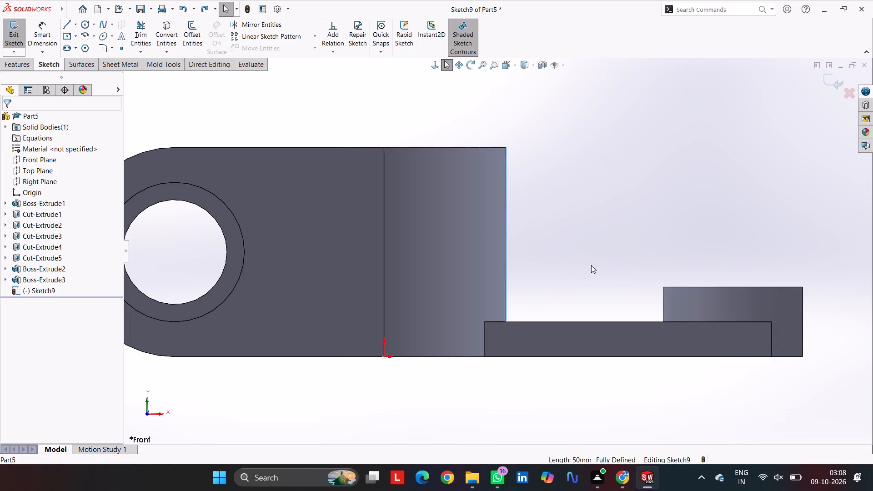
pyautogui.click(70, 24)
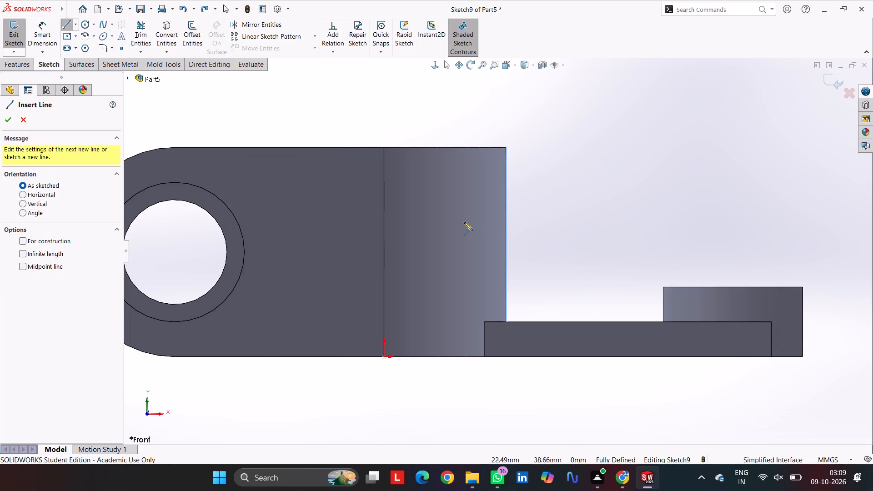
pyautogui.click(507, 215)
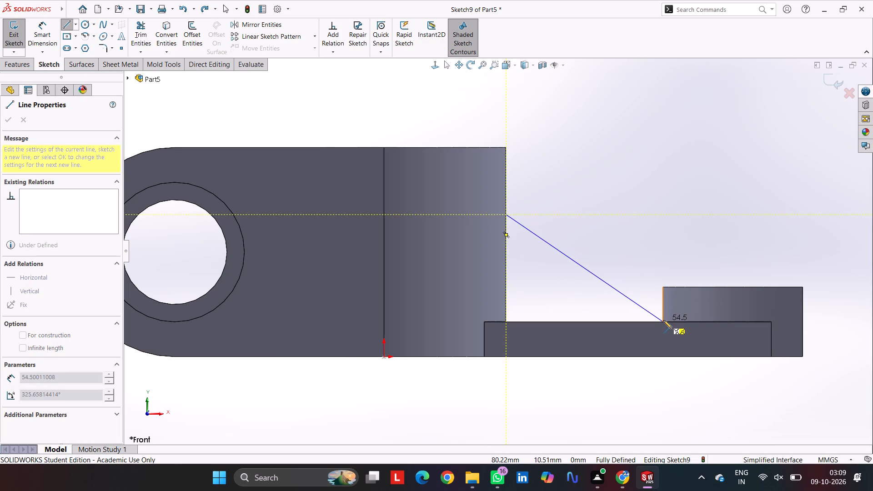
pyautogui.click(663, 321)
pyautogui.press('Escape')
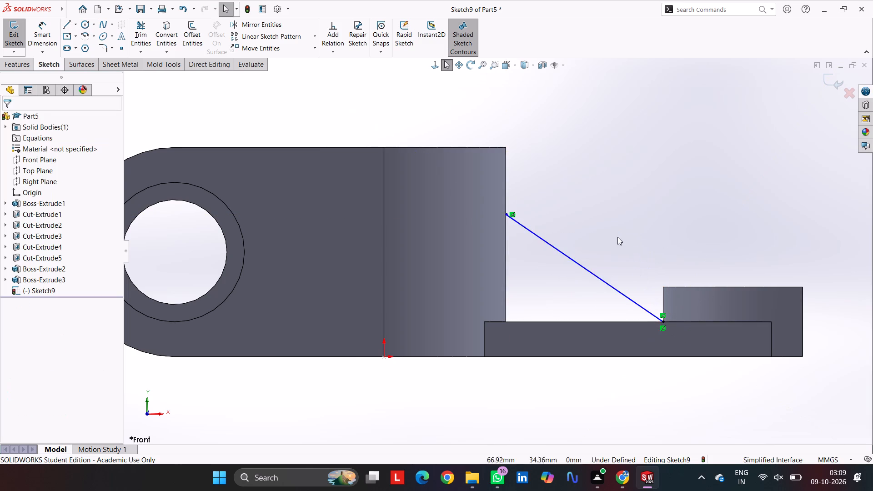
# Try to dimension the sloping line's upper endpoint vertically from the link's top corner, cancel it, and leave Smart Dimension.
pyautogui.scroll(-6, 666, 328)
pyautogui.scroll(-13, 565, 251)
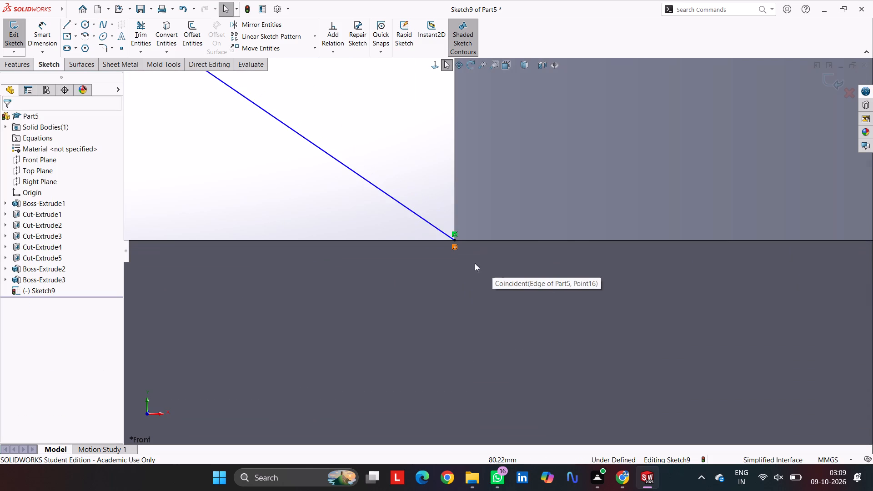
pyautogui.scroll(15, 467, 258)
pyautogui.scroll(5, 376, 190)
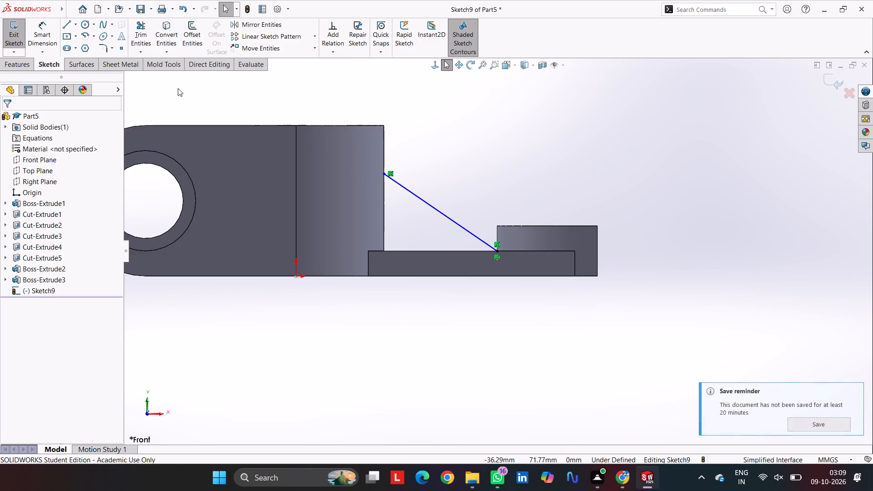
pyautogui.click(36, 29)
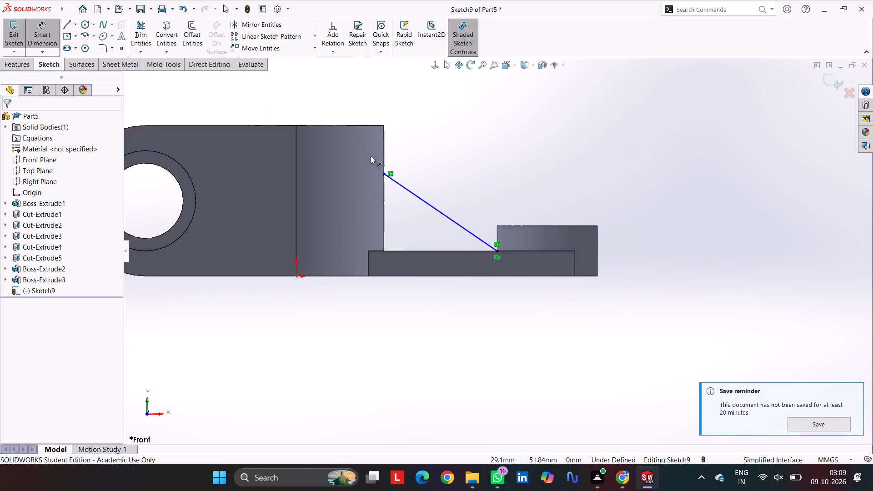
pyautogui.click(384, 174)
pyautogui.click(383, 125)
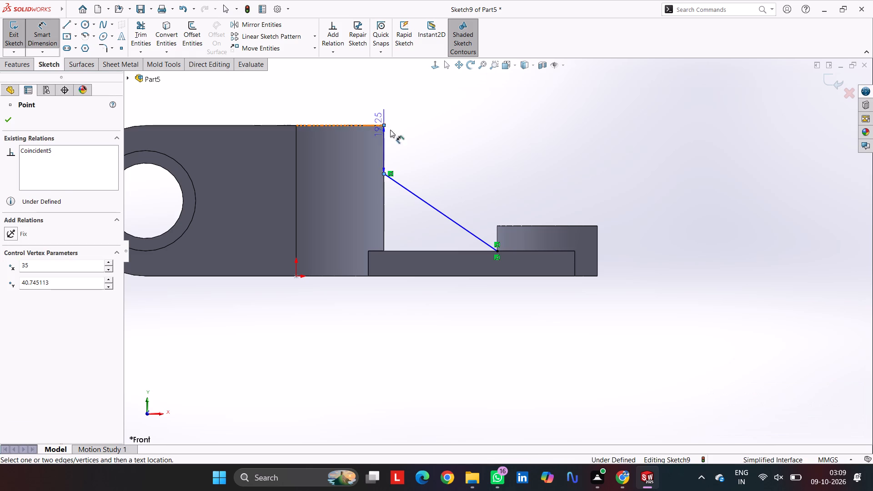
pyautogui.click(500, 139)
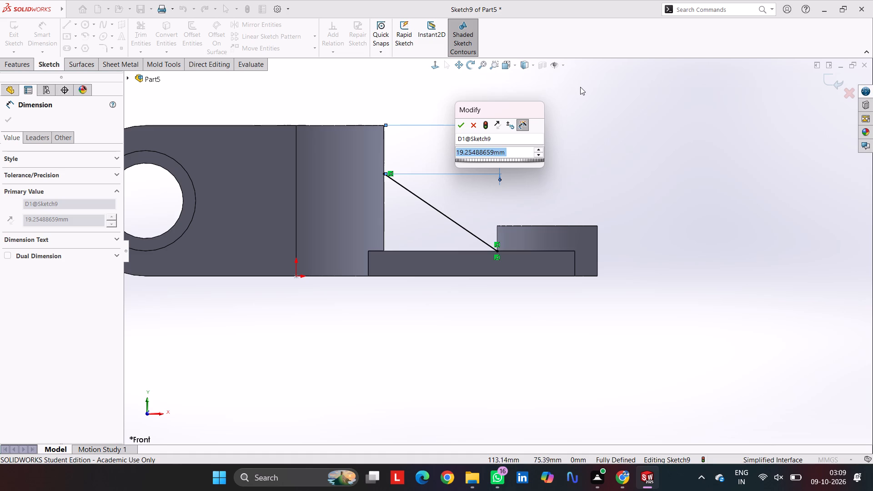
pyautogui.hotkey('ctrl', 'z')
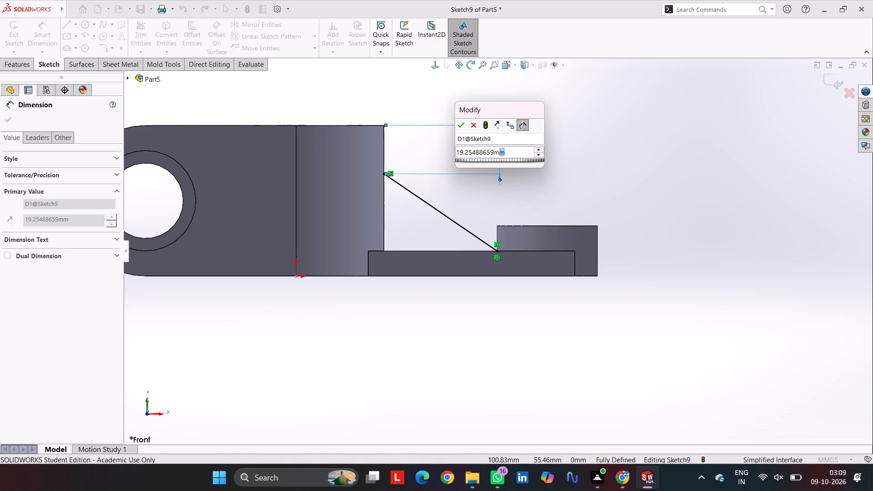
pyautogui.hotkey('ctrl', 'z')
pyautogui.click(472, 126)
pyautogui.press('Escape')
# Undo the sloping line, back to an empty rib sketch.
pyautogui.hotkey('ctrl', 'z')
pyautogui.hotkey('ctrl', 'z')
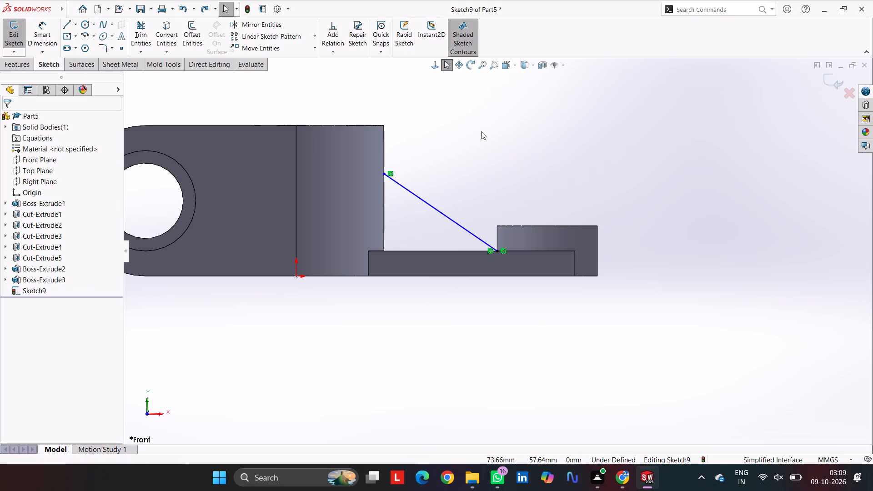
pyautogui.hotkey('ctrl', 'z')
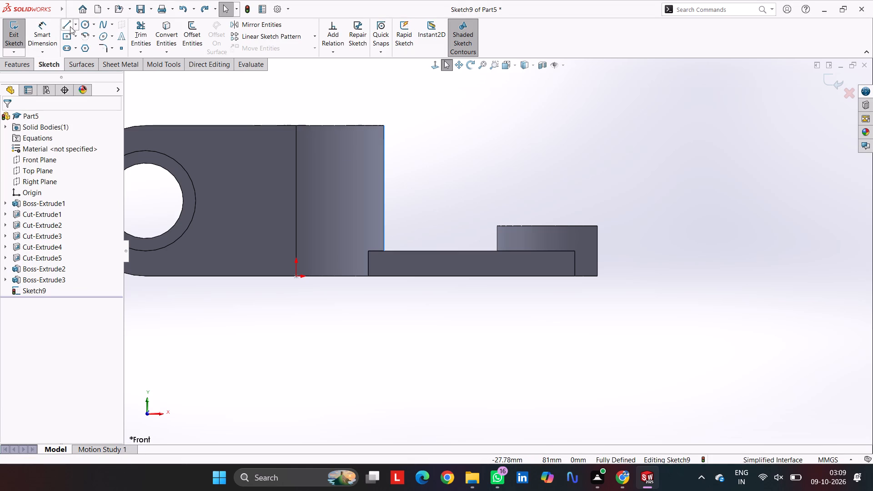
# Sketch a sloping line from the link's outer vertical edge, about 50 mm above the origin, to the half ring's upper inner corner facing the link.
pyautogui.click(74, 27)
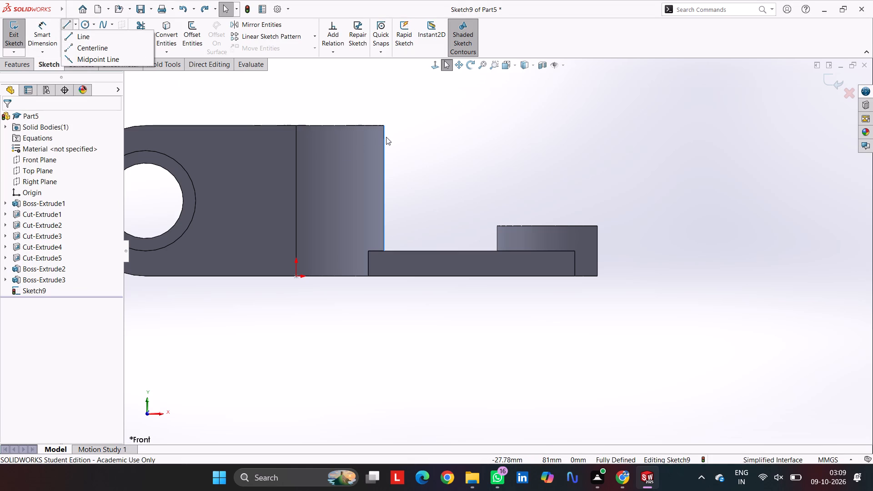
pyautogui.click(65, 24)
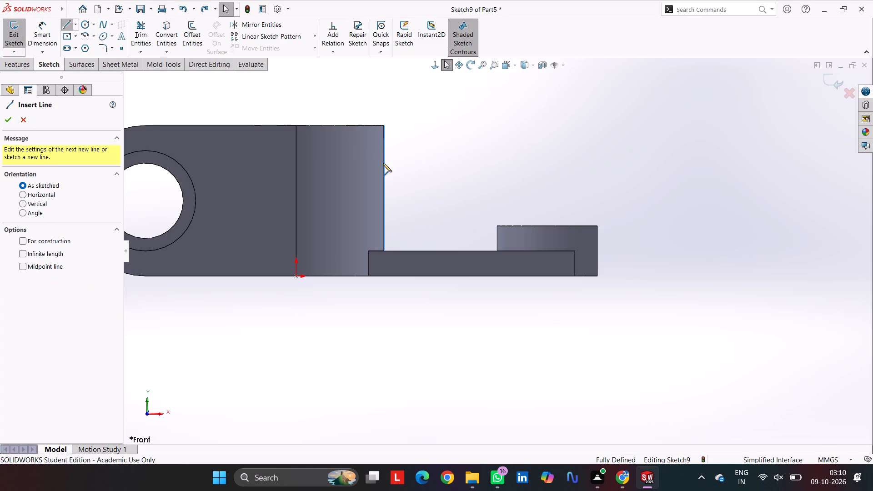
pyautogui.click(383, 150)
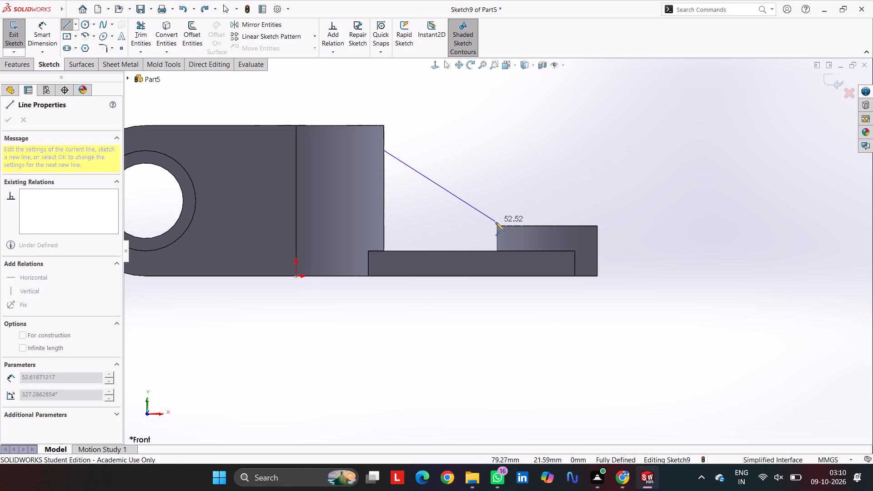
pyautogui.click(498, 227)
pyautogui.press('Escape')
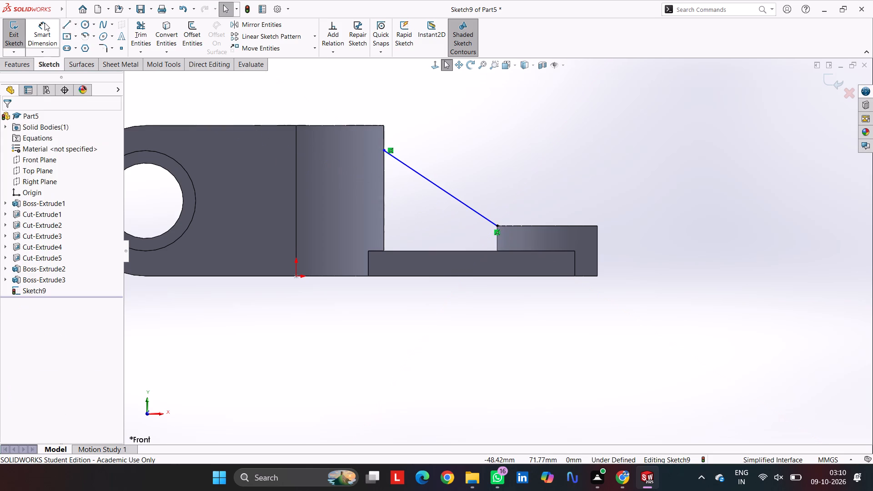
# Dimension the sloping line's upper endpoint vertically from the origin to 45 mm, placing the dimension over the link.
pyautogui.click(44, 24)
pyautogui.click(387, 149)
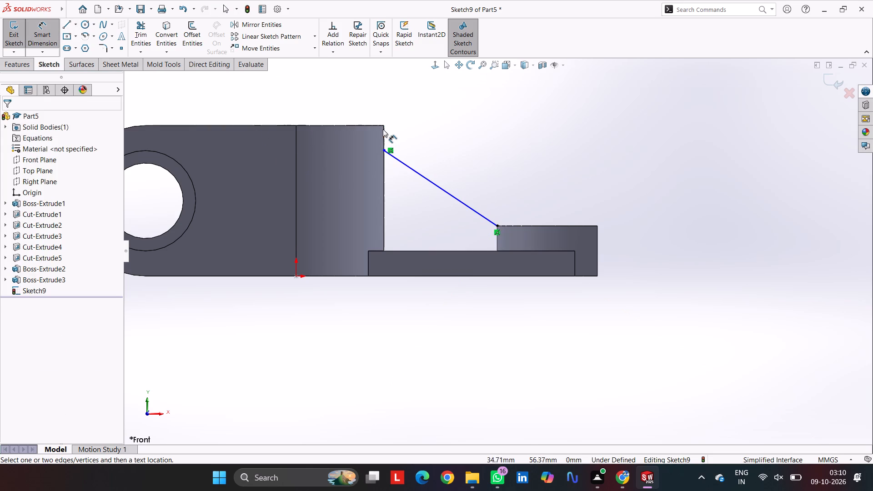
pyautogui.click(296, 275)
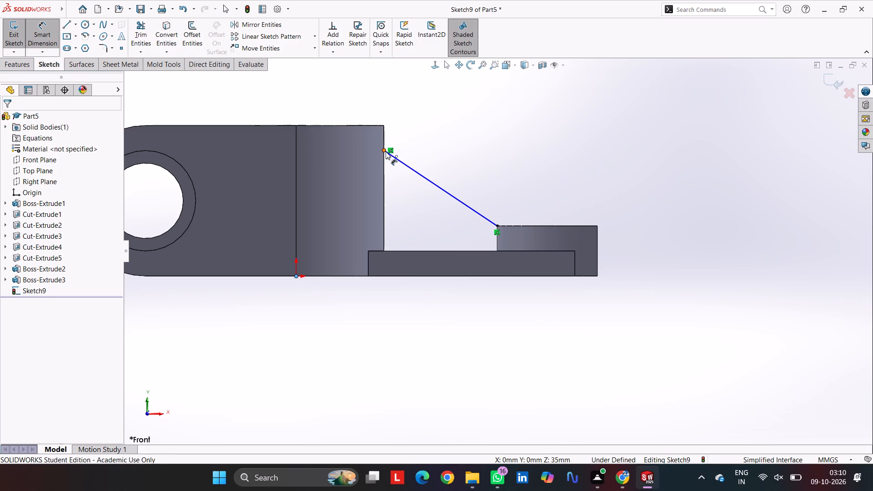
pyautogui.click(386, 151)
pyautogui.click(239, 207)
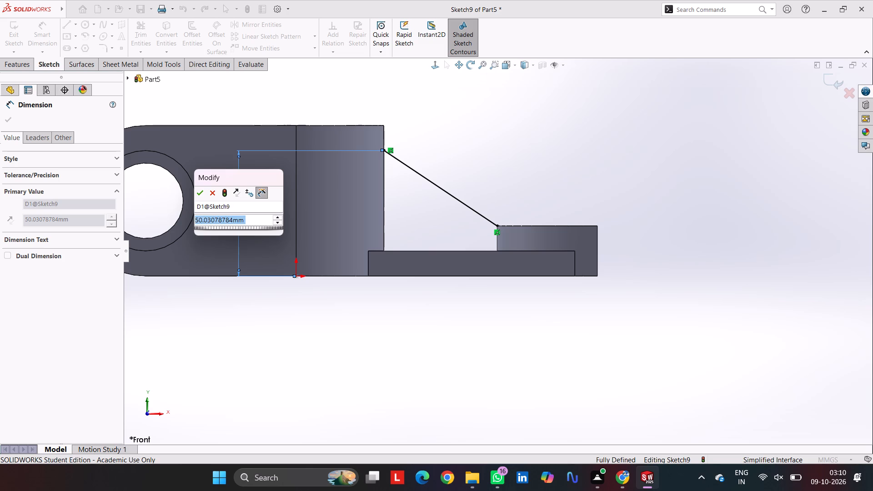
pyautogui.write('45')
pyautogui.press('Return')
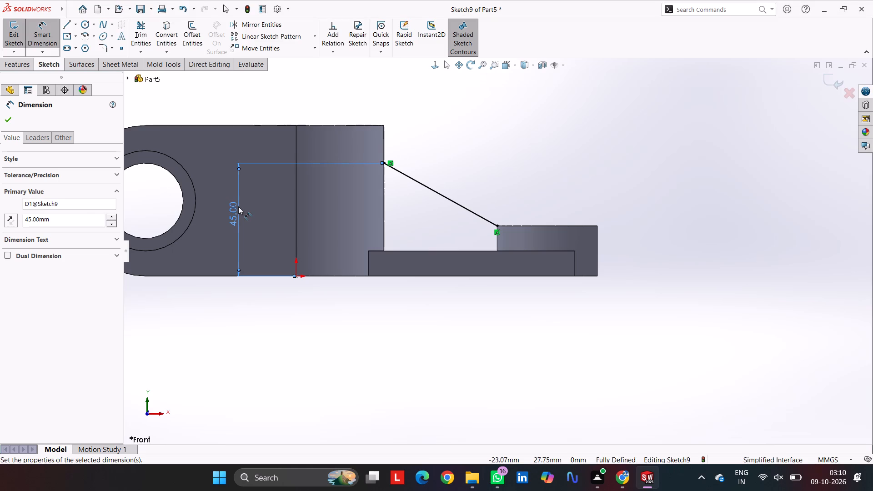
# Create a 10 mm thick mid-plane rib from the sloping line towards the arm, and finish in the isometric view.
pyautogui.click(18, 65)
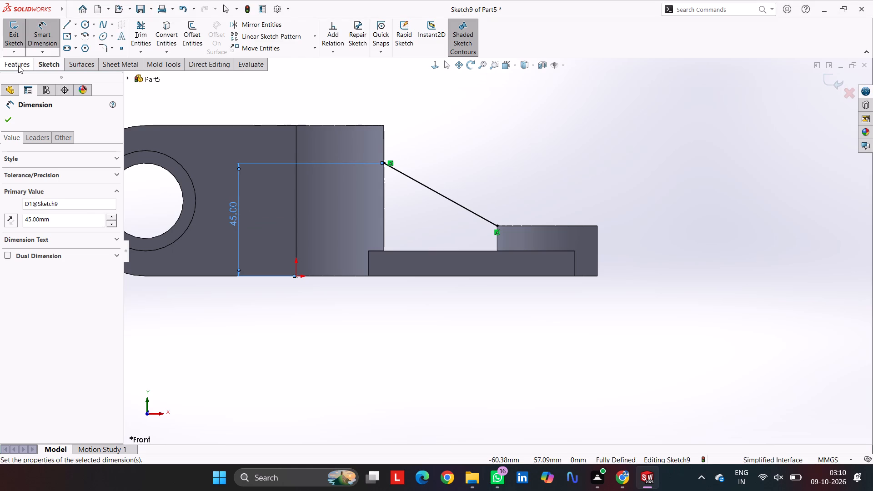
pyautogui.click(336, 22)
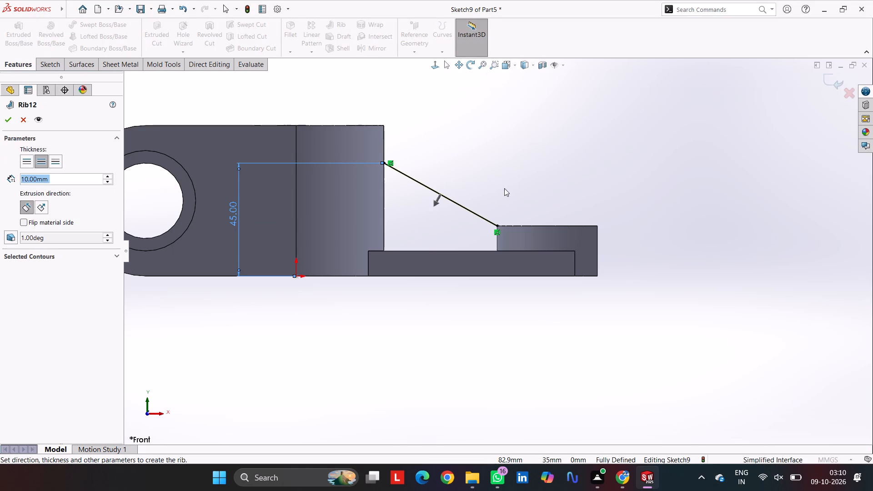
pyautogui.moveTo(494, 146); pyautogui.dragTo(457, 269, button='middle')
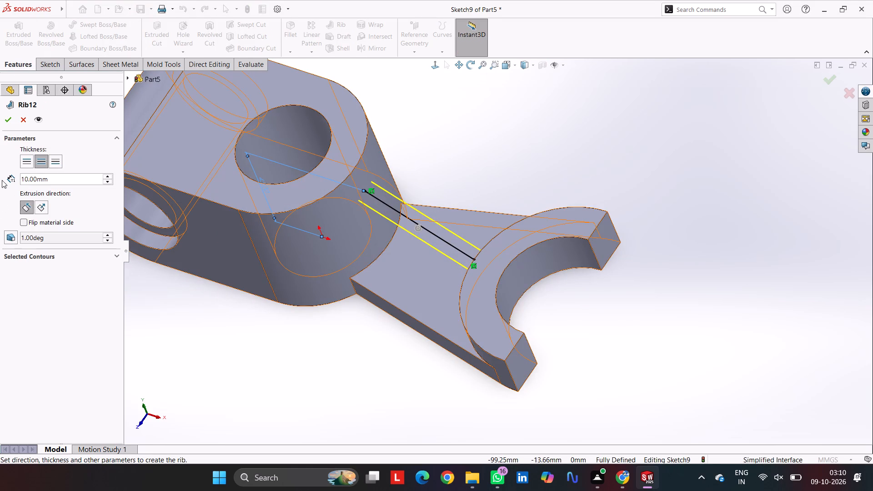
pyautogui.click(6, 124)
pyautogui.click(509, 145)
pyautogui.moveTo(532, 185); pyautogui.dragTo(540, 181, button='middle')
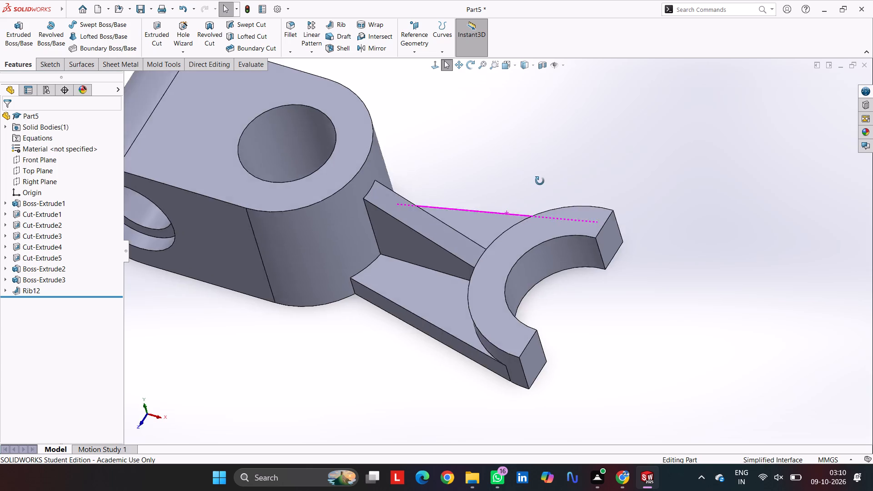
pyautogui.moveTo(540, 181); pyautogui.dragTo(574, 144, button='middle')
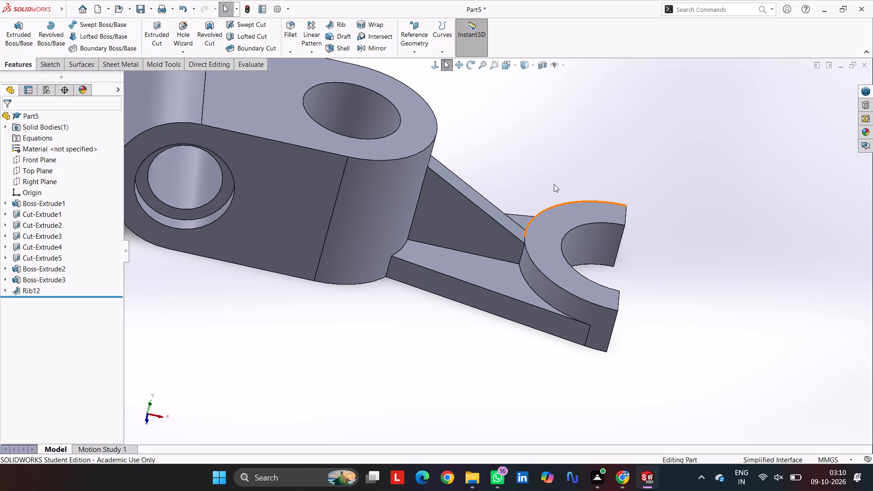
pyautogui.hotkey('ctrl', '7')
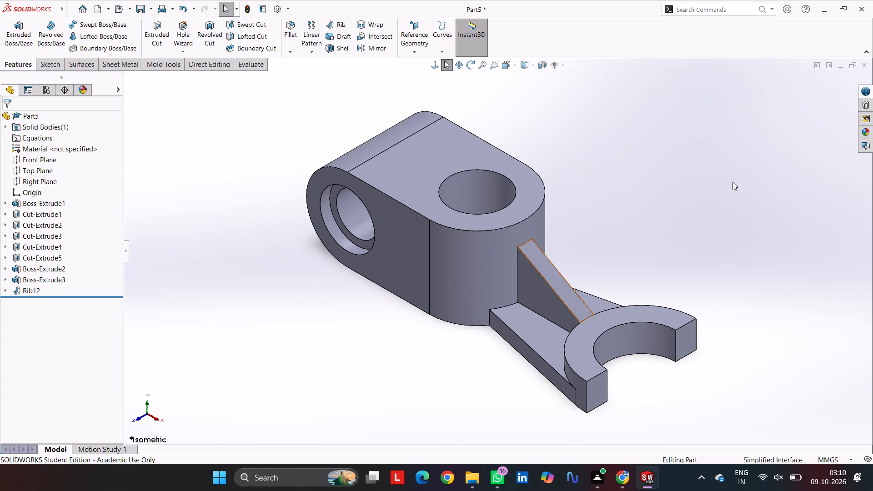
# Save the part as 9-4 in the PROJECT folder.
pyautogui.hotkey('ctrl', 's')
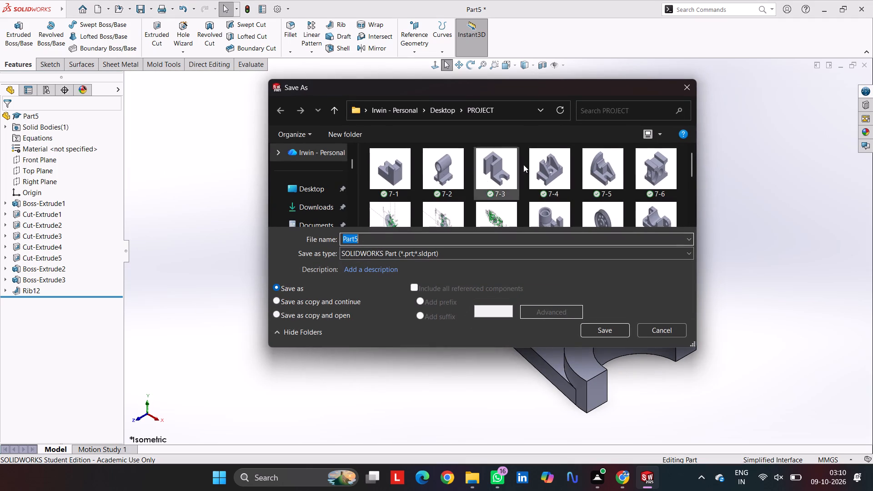
pyautogui.scroll(-6, 491, 181)
pyautogui.click(430, 203)
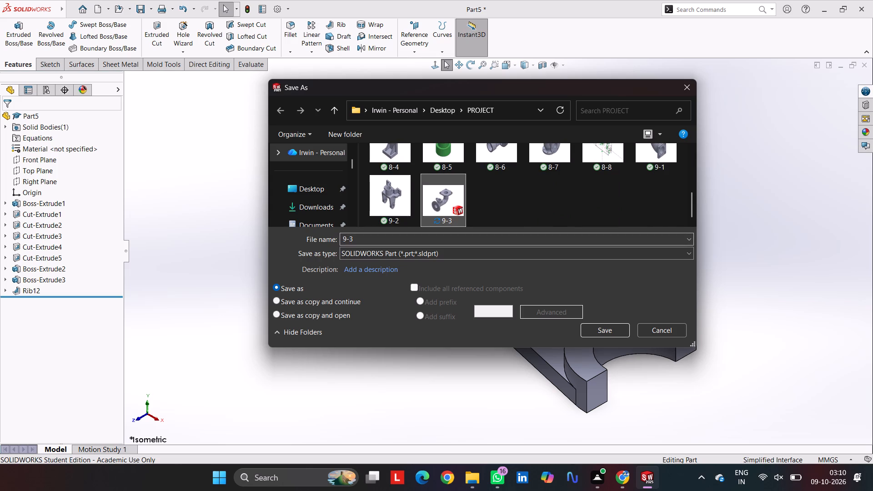
pyautogui.click(403, 241)
pyautogui.click(402, 241)
pyautogui.press('BackSpace')
pyautogui.press('4')
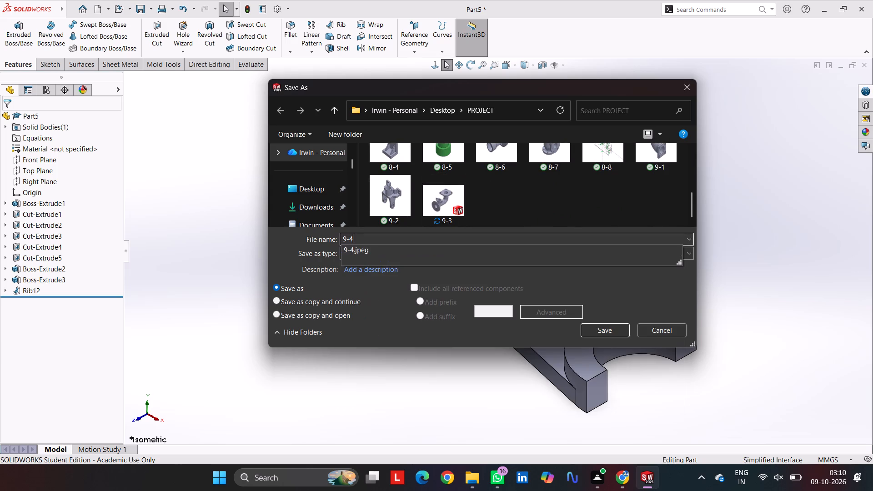
pyautogui.press('Return')
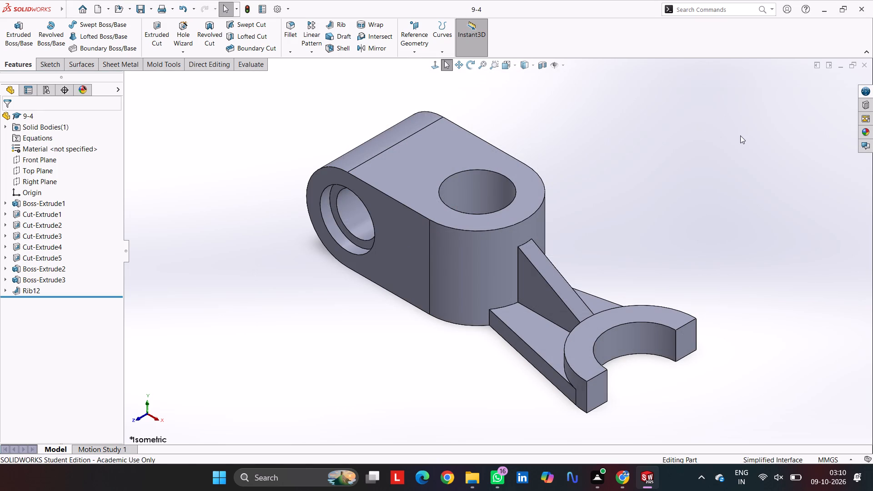
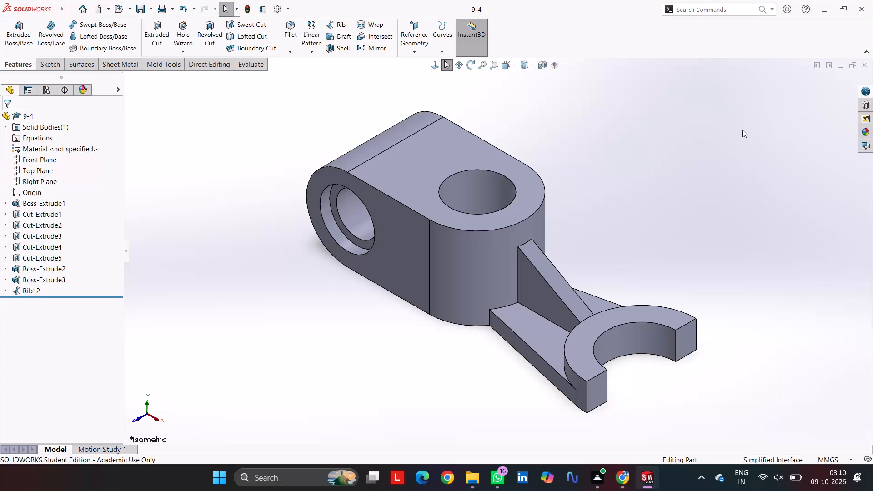
# Print the current screen image of the part with Microsoft Print to PDF, saving it as 9-4 in the PROJECT folder.
pyautogui.hotkey('ctrl', 'p')
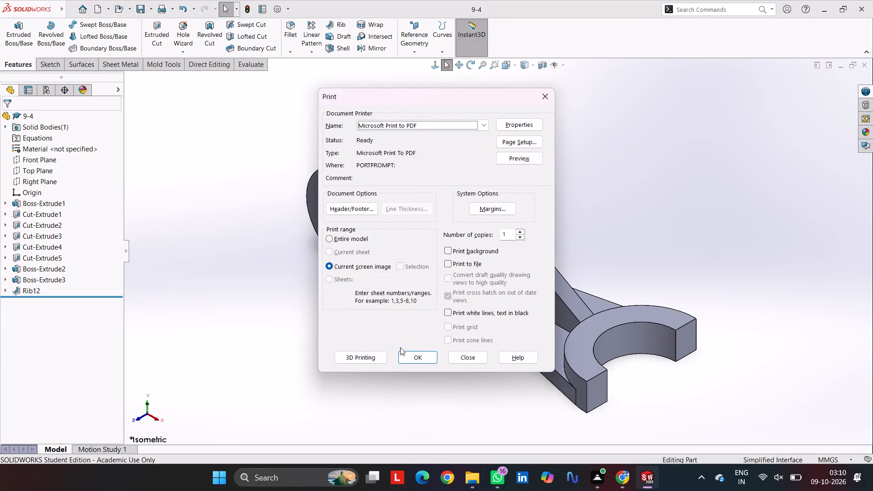
pyautogui.click(411, 355)
pyautogui.scroll(-7, 524, 231)
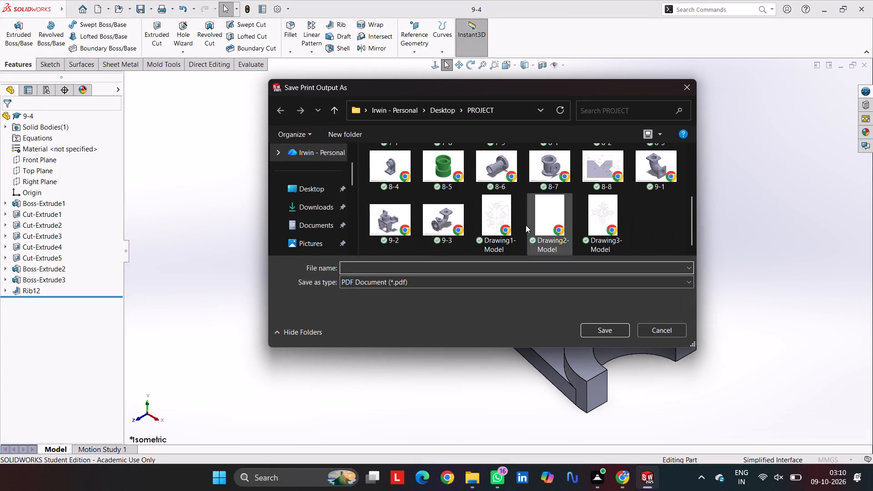
pyautogui.click(449, 227)
pyautogui.click(386, 265)
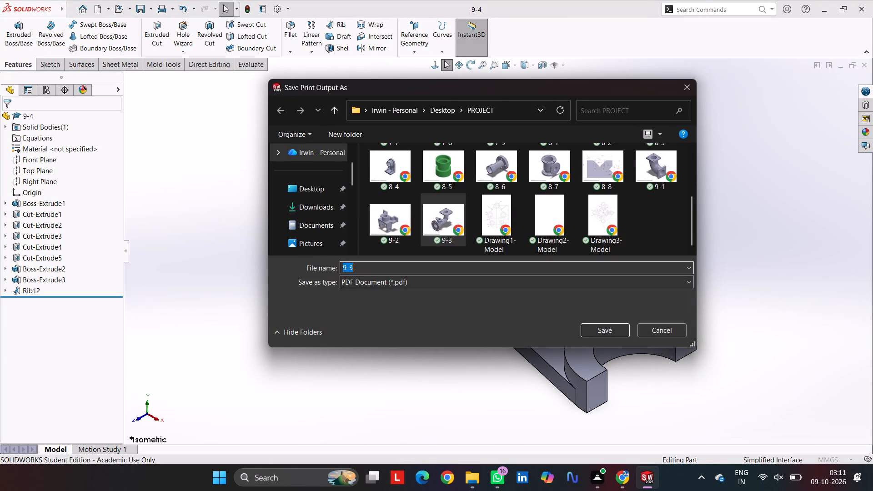
pyautogui.click(391, 267)
pyautogui.press('BackSpace')
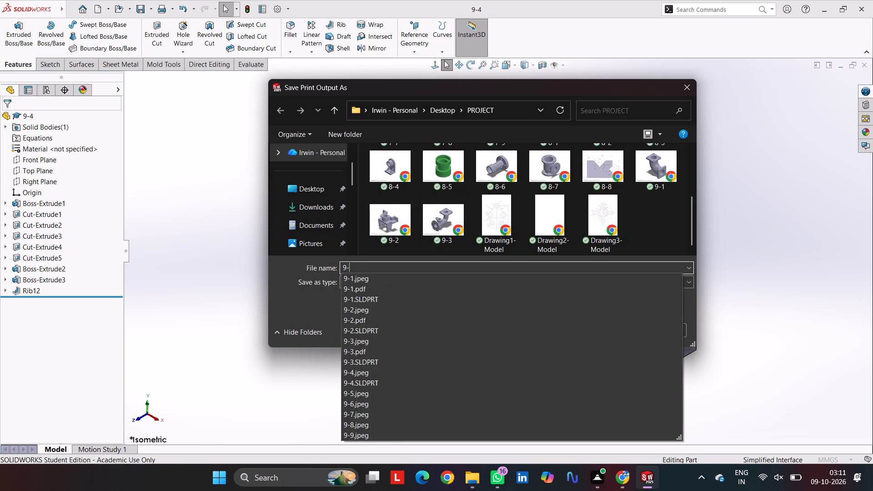
pyautogui.press('4')
pyautogui.press('Return')
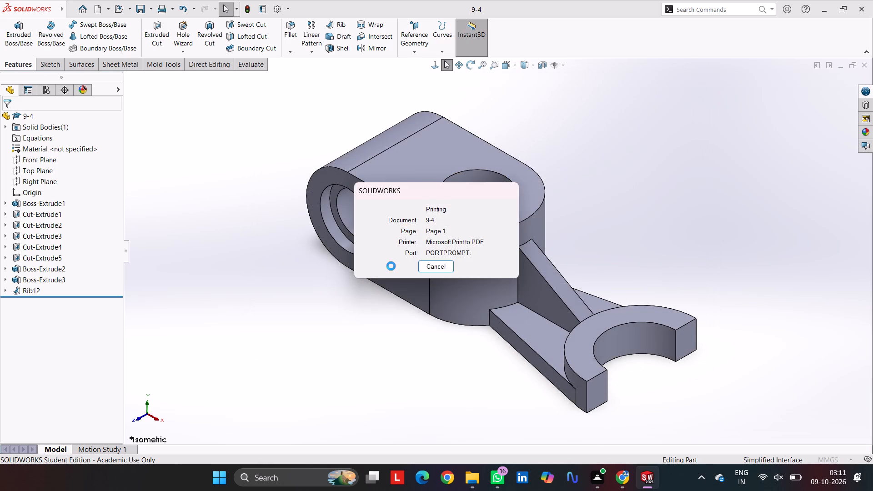